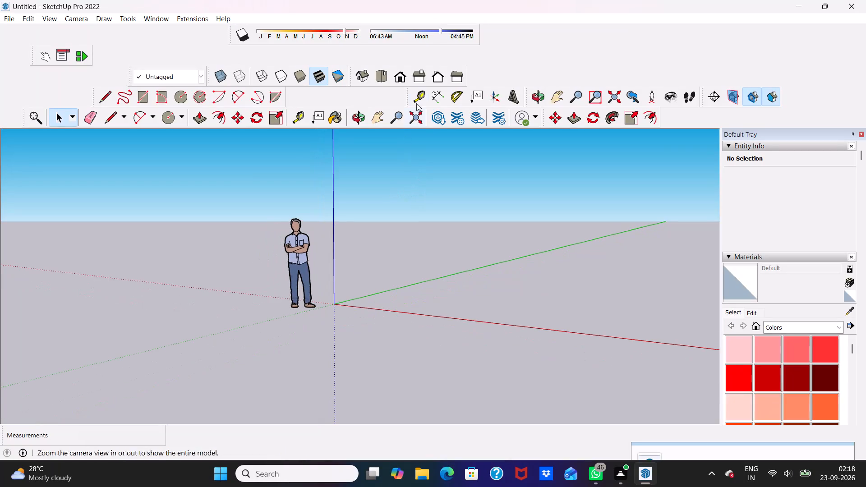
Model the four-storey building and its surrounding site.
Draw a 60' by 60' rectangle flat on the ground plane, starting beside the scale figure.
left_click(404, 74)
scroll(550, 234, "up", 2)
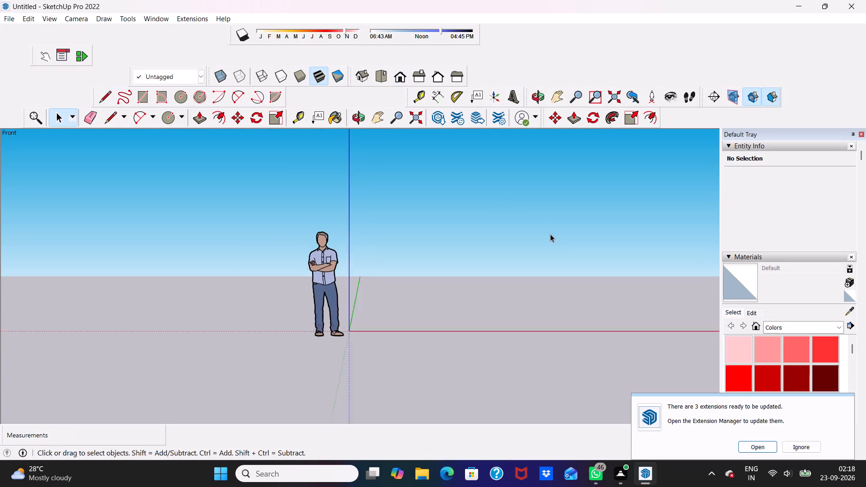
scroll(550, 234, "up", 4)
middle_click_drag(548, 229, 589, 298)
scroll(493, 224, "up", 2)
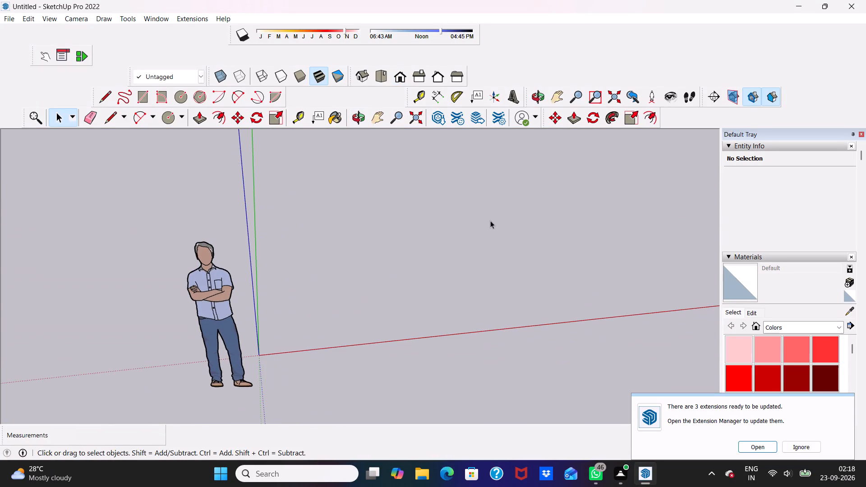
middle_click_drag(482, 222, 476, 161)
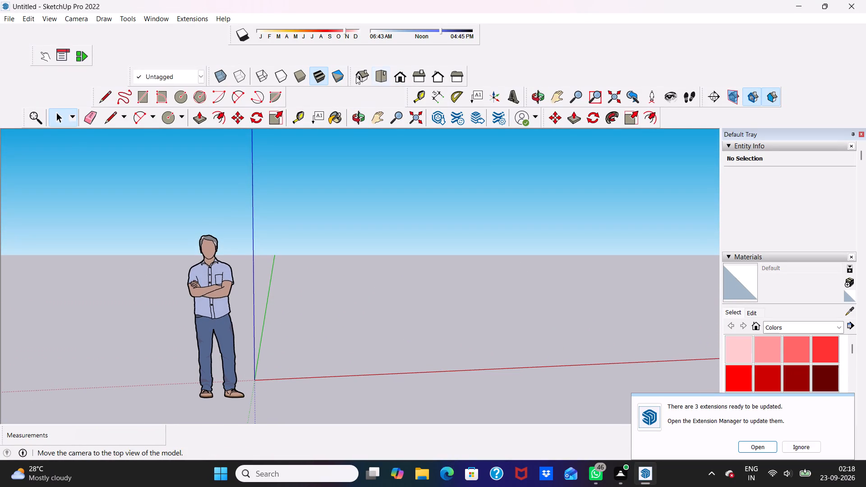
left_click(149, 99)
scroll(407, 254, "up", 2)
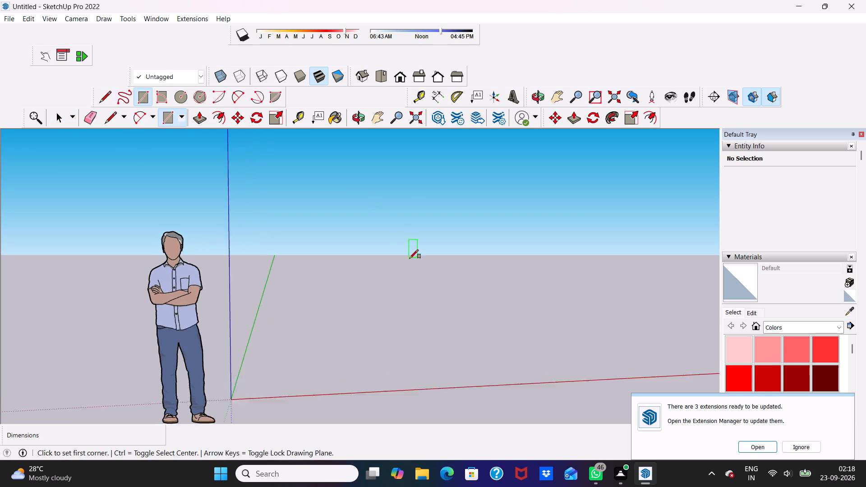
scroll(410, 258, "up", 6)
scroll(373, 296, "up", 3)
left_click(338, 337)
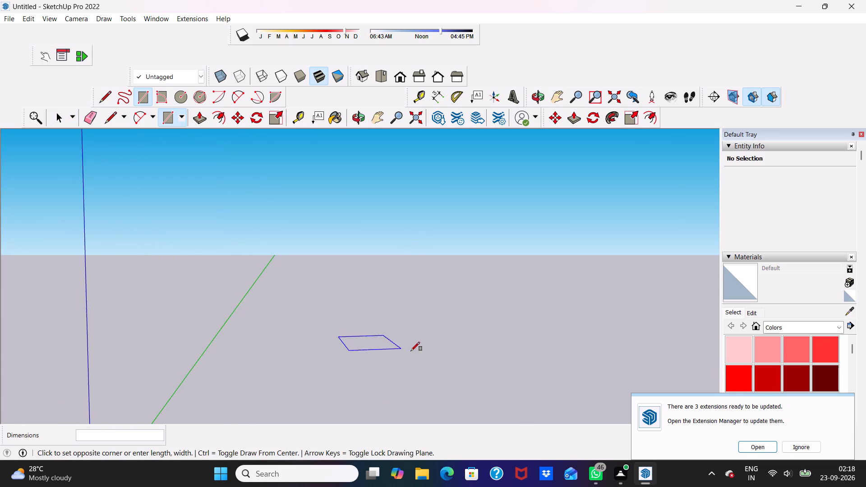
type("40',40")
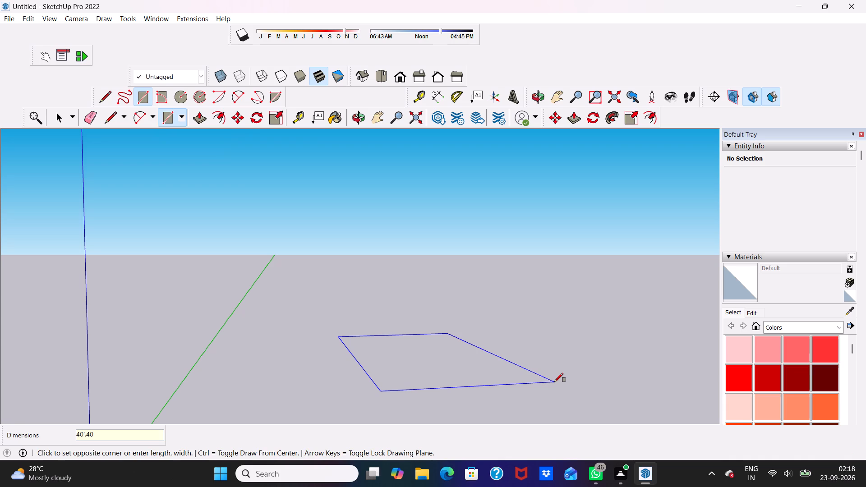
key("BackSpace")
key("BackSpace")
key("BackSpace")
key("BackSpace")
key("BackSpace")
key("BackSpace")
key("BackSpace")
type("60',60'")
key("Return")
scroll(553, 382, "down", 18)
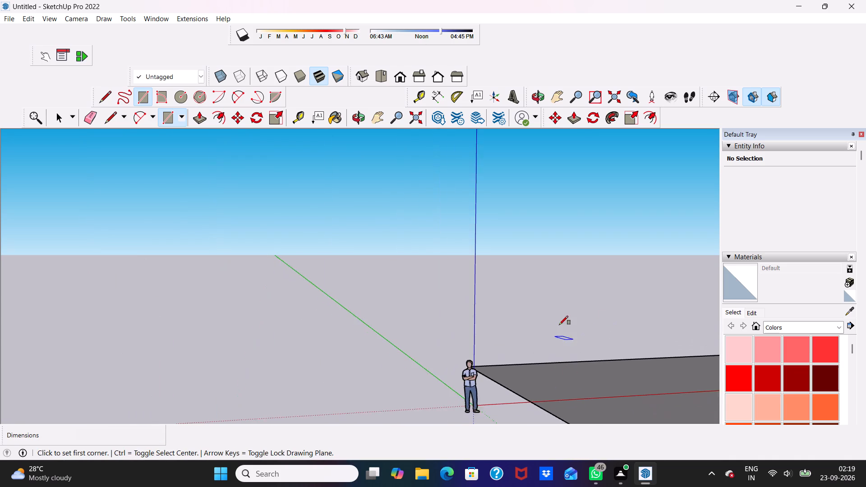
scroll(559, 325, "down", 10)
scroll(645, 313, "down", 6)
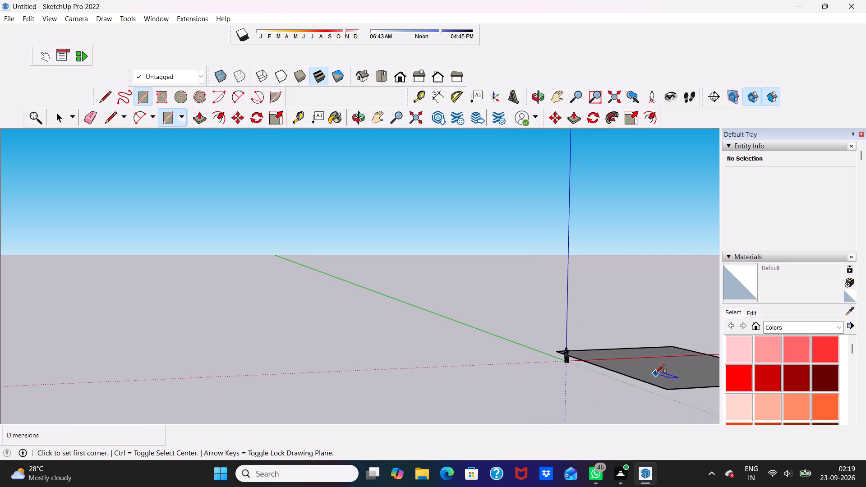
key("space")
Move the whole square, face and edges, away from the origin and scale figure into the open area between the red and green axes.
scroll(649, 358, "down", 8)
scroll(637, 331, "up", 4)
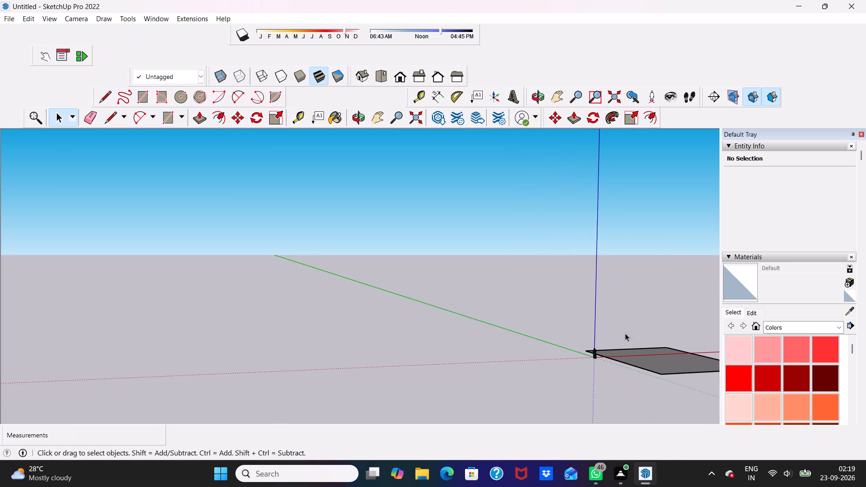
scroll(619, 334, "down", 1)
middle_click_drag(619, 334, 568, 417)
scroll(638, 326, "down", 11)
scroll(631, 384, "up", 5)
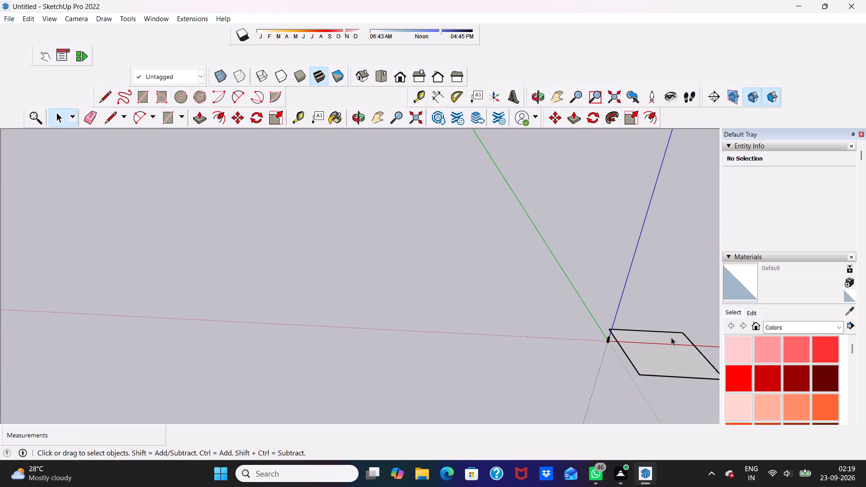
middle_click_drag(671, 337, 617, 285)
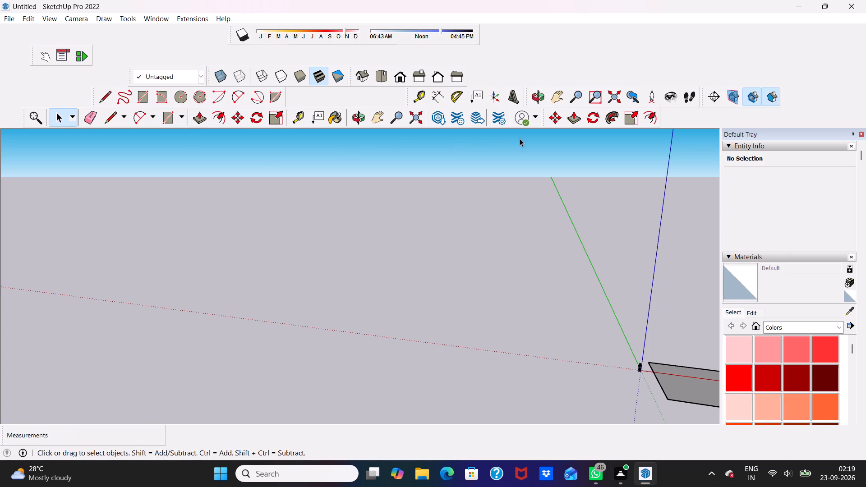
left_click(551, 94)
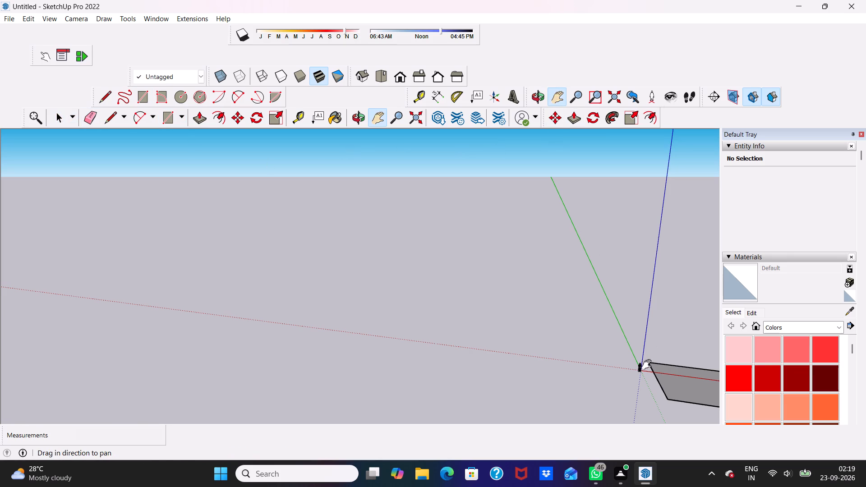
left_click_drag(641, 358, 3, 222)
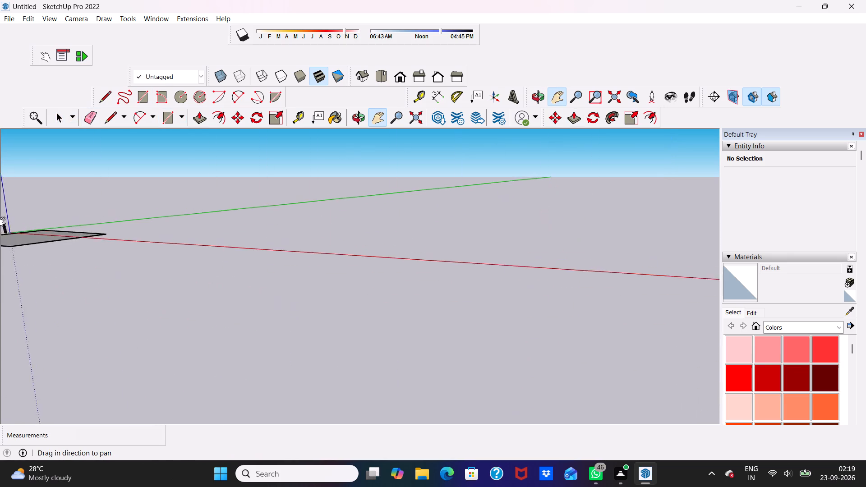
left_click_drag(3, 222, 63, 280)
scroll(65, 275, "up", 2)
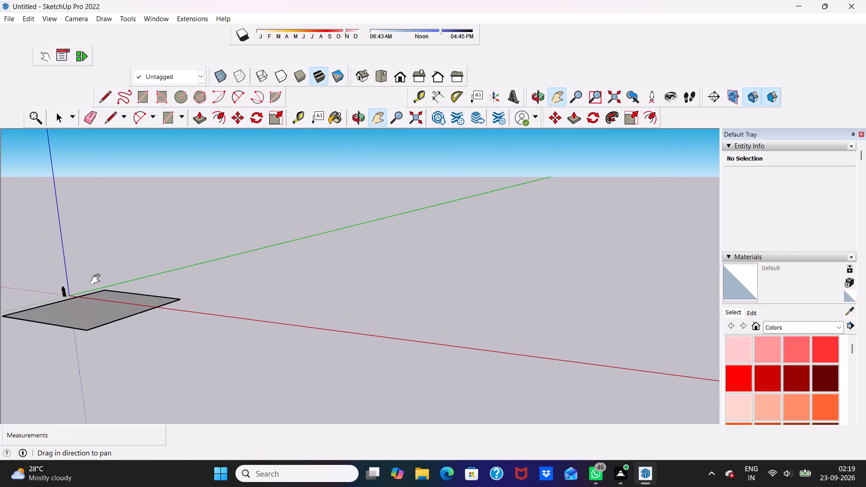
key("space")
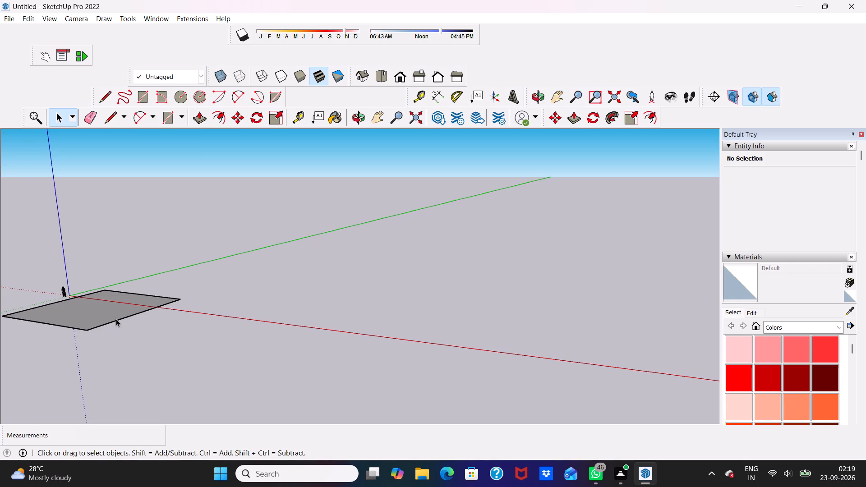
double_click(114, 313)
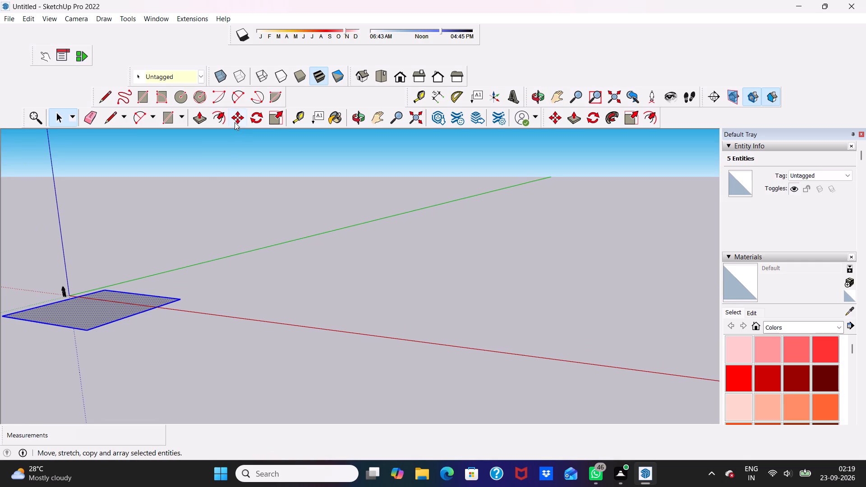
left_click(235, 122)
left_click_drag(176, 298, 291, 296)
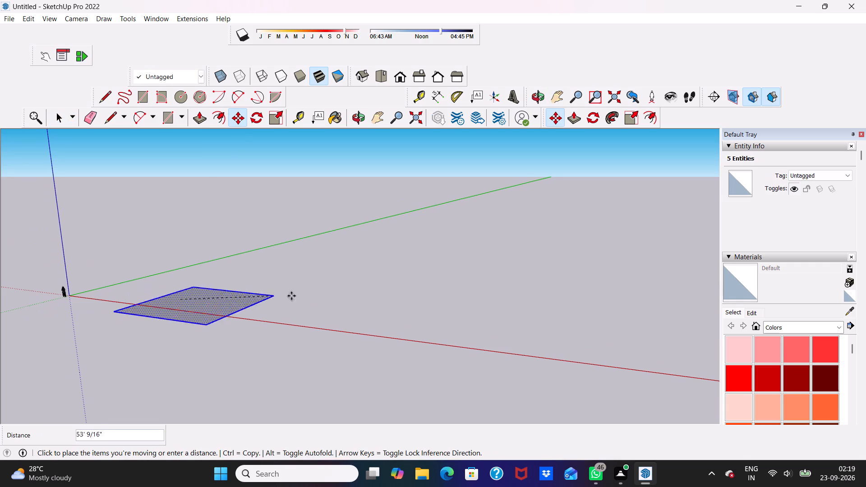
left_click_drag(291, 296, 466, 278)
scroll(461, 273, "up", 3)
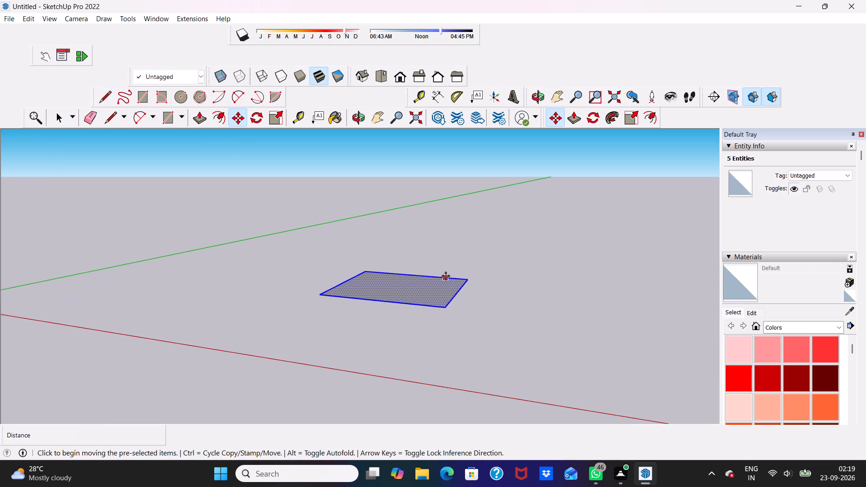
key("space")
left_click(541, 260)
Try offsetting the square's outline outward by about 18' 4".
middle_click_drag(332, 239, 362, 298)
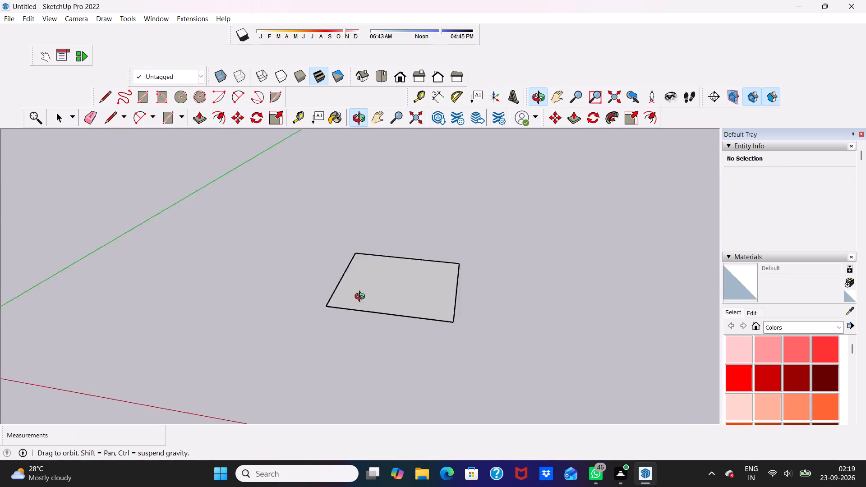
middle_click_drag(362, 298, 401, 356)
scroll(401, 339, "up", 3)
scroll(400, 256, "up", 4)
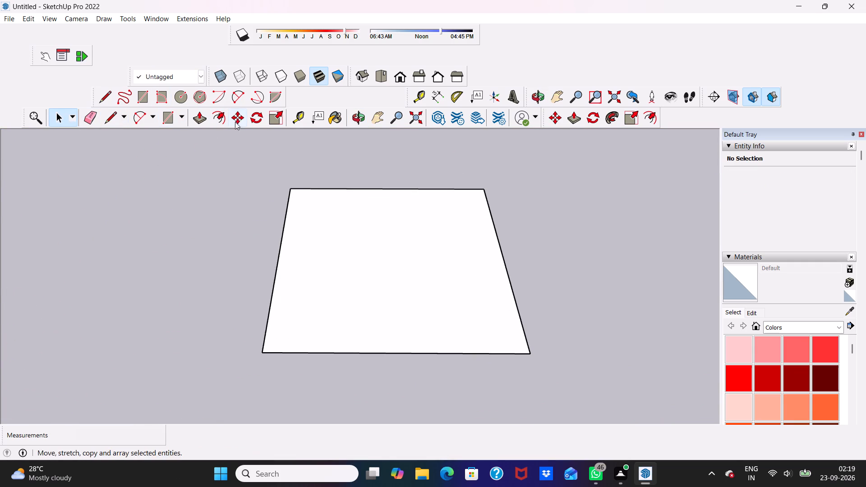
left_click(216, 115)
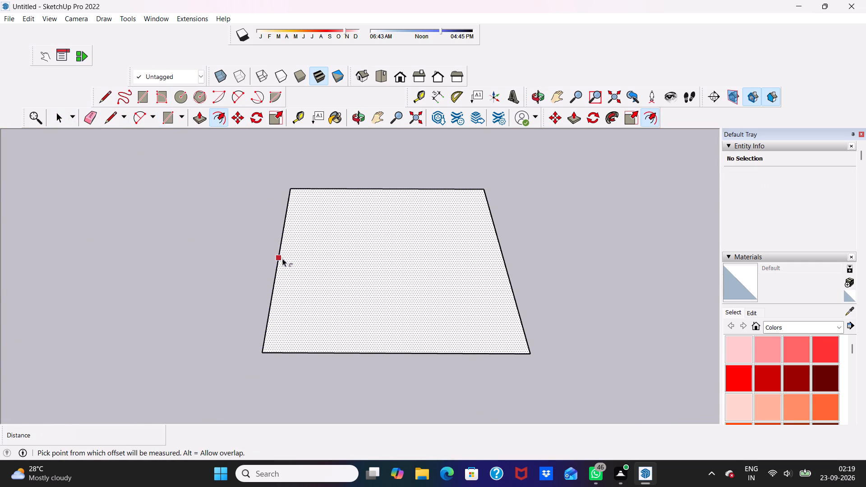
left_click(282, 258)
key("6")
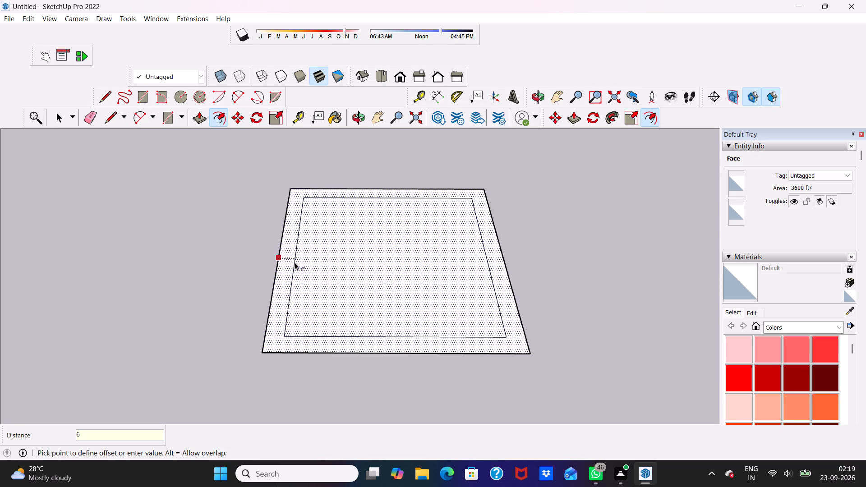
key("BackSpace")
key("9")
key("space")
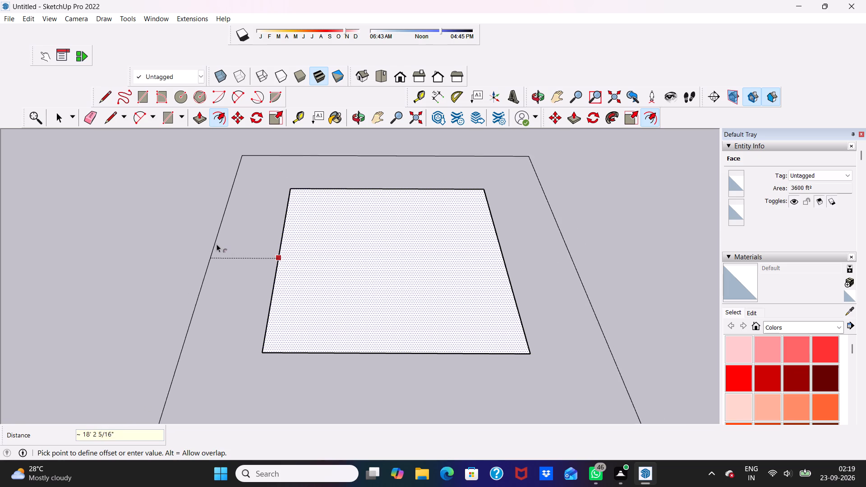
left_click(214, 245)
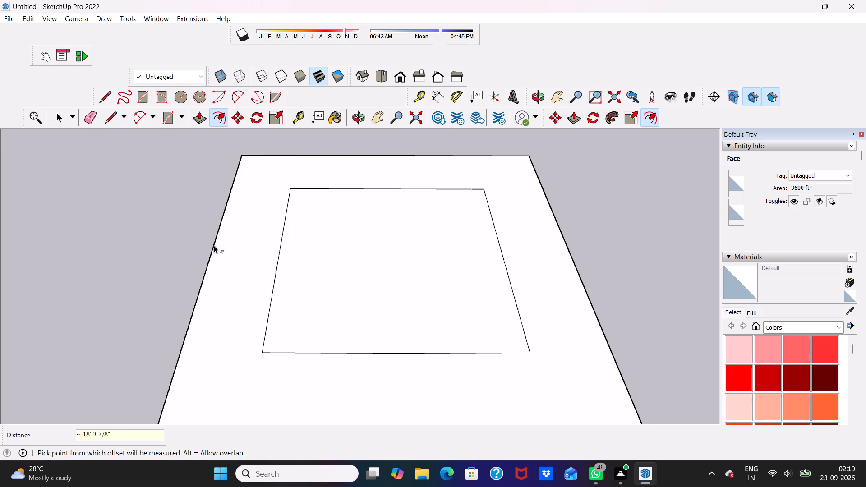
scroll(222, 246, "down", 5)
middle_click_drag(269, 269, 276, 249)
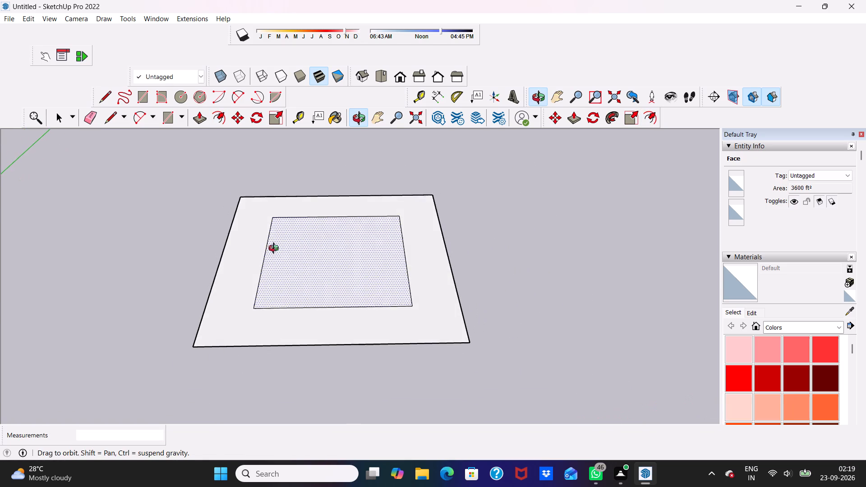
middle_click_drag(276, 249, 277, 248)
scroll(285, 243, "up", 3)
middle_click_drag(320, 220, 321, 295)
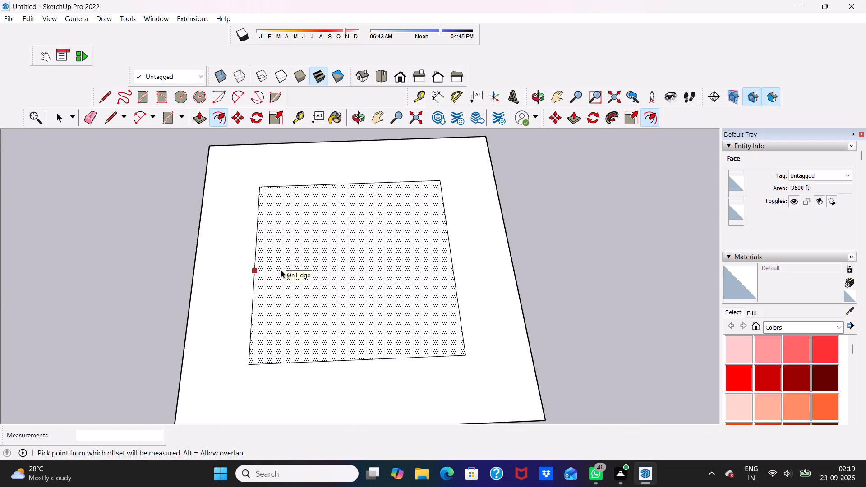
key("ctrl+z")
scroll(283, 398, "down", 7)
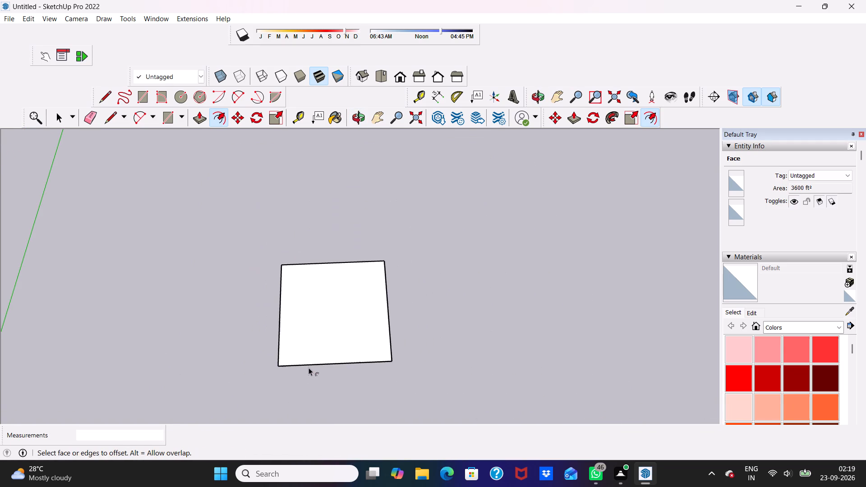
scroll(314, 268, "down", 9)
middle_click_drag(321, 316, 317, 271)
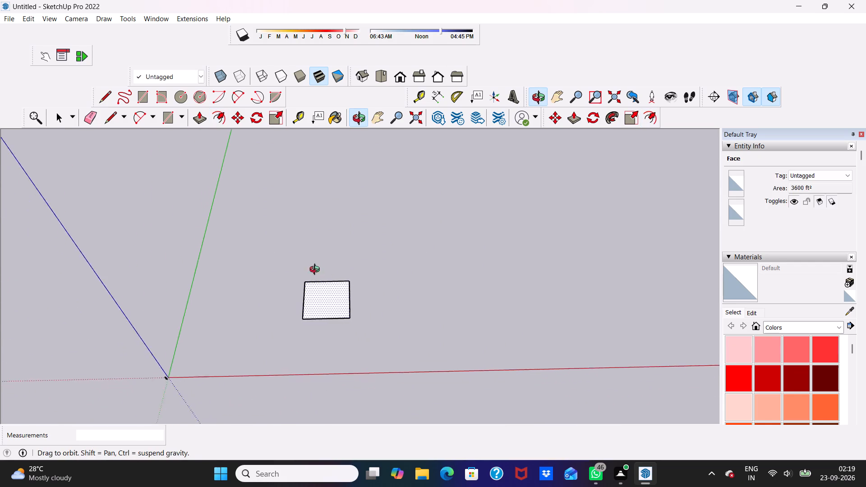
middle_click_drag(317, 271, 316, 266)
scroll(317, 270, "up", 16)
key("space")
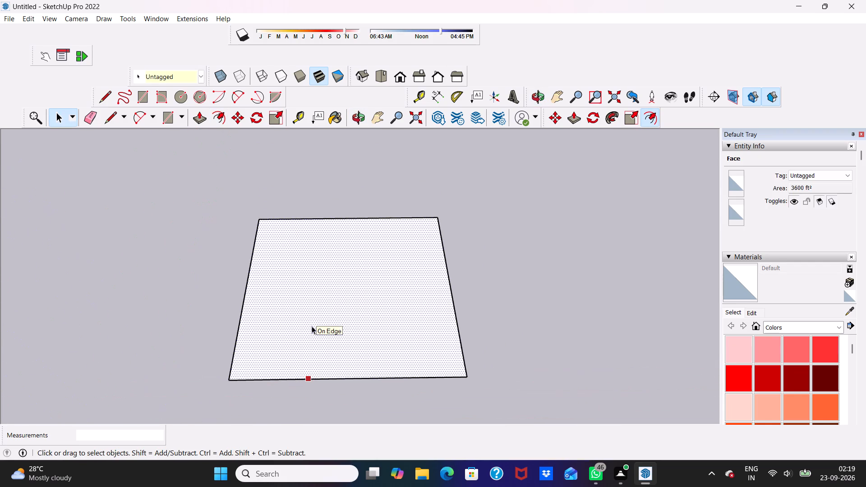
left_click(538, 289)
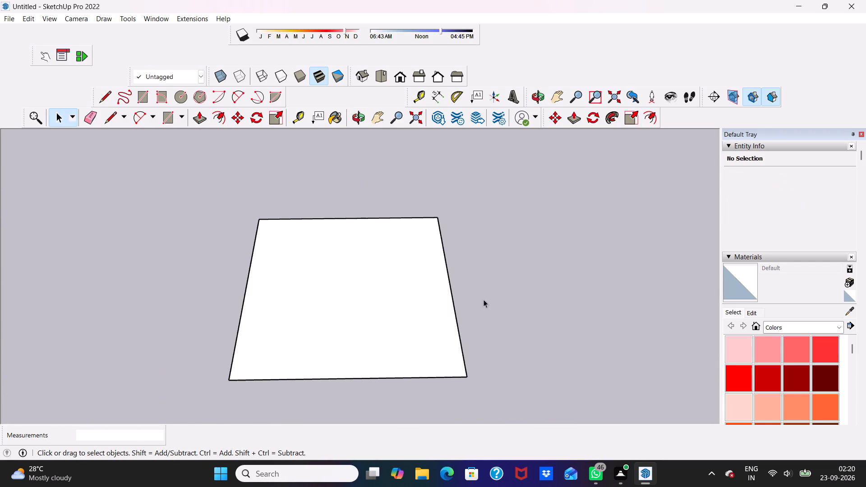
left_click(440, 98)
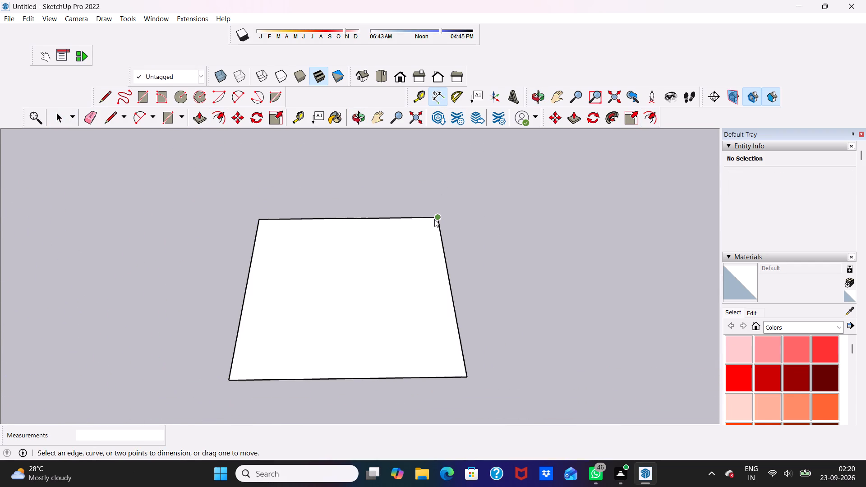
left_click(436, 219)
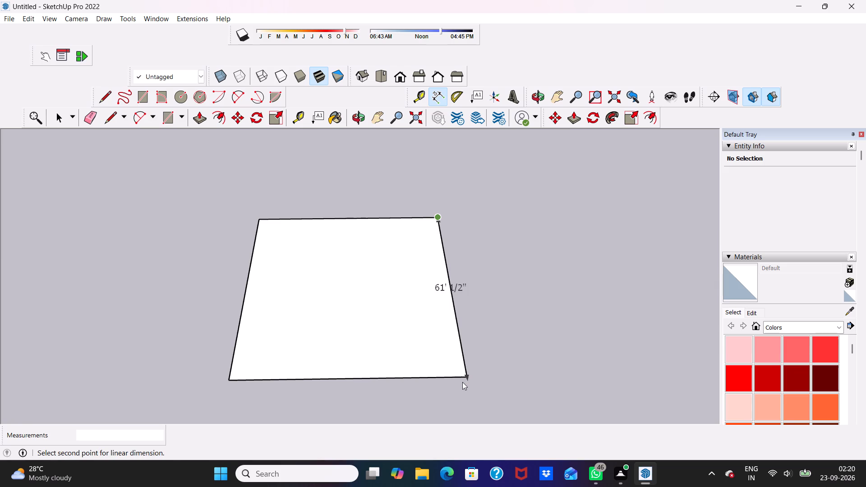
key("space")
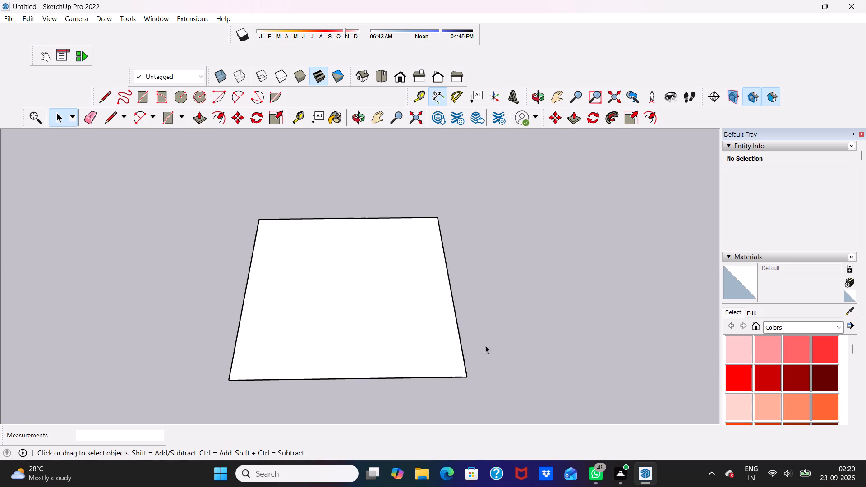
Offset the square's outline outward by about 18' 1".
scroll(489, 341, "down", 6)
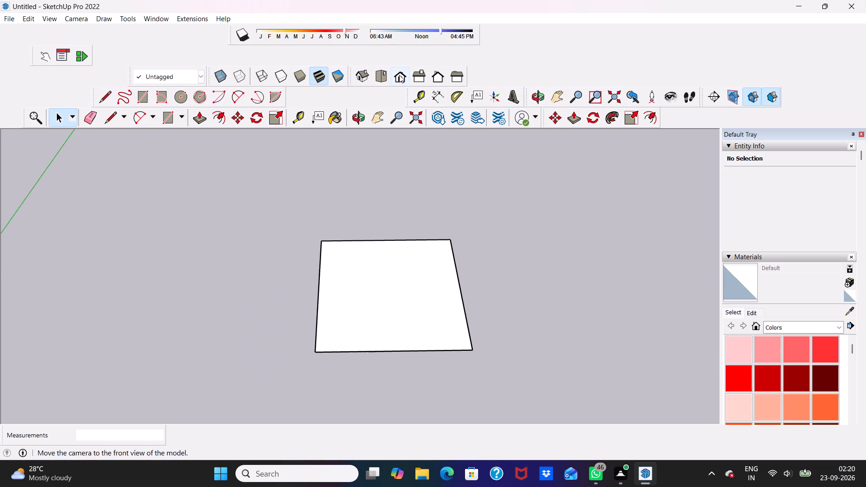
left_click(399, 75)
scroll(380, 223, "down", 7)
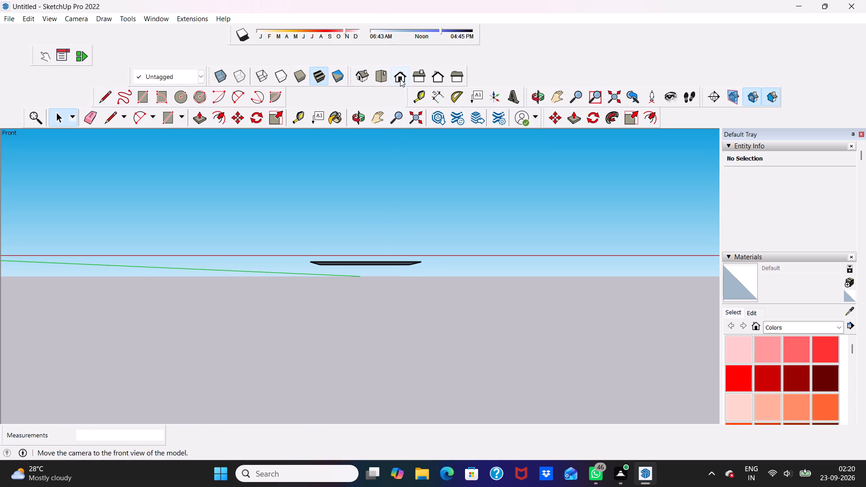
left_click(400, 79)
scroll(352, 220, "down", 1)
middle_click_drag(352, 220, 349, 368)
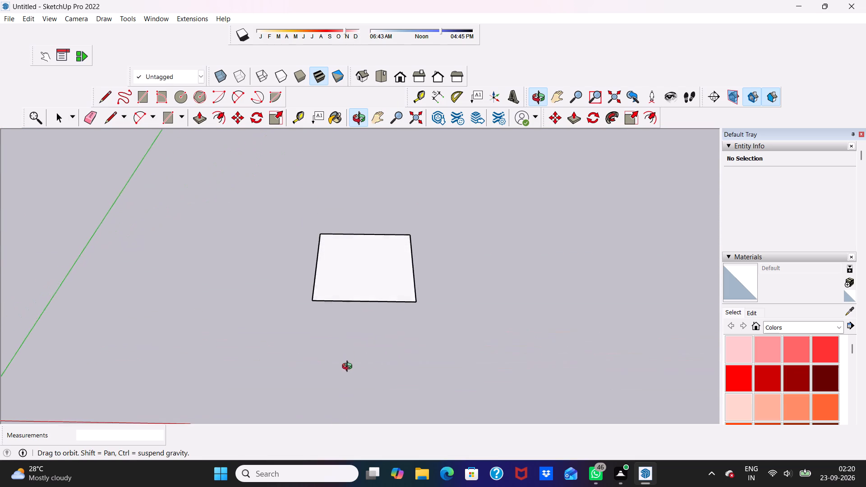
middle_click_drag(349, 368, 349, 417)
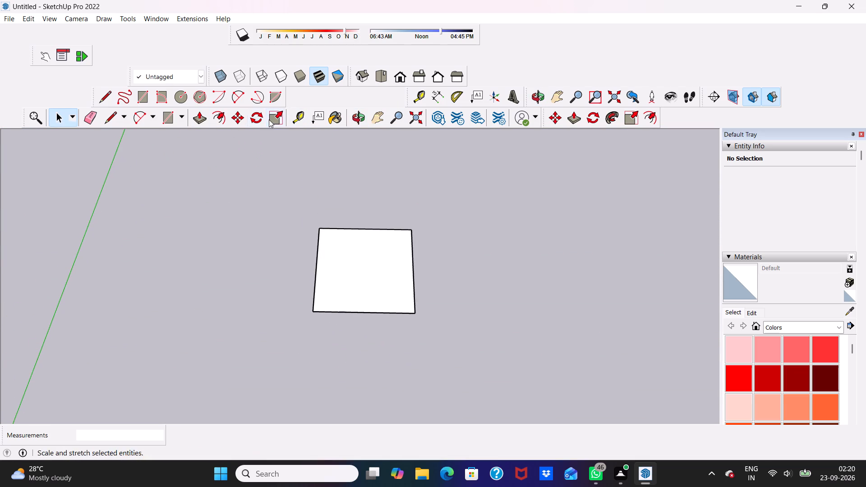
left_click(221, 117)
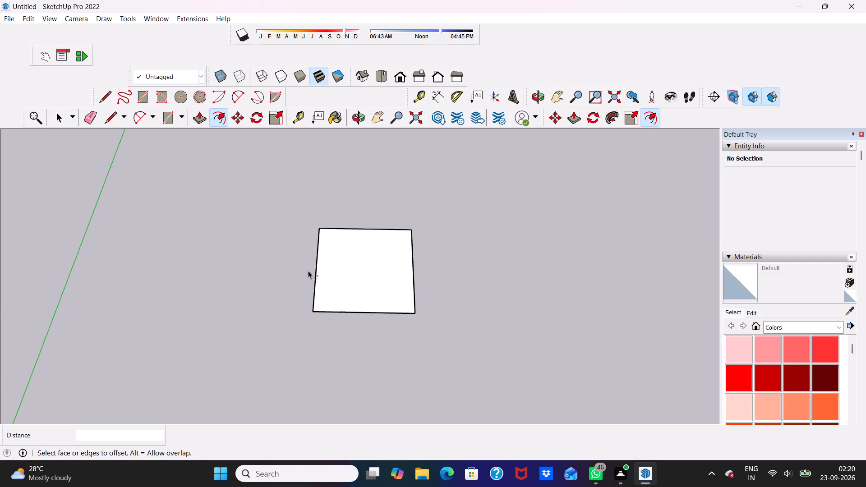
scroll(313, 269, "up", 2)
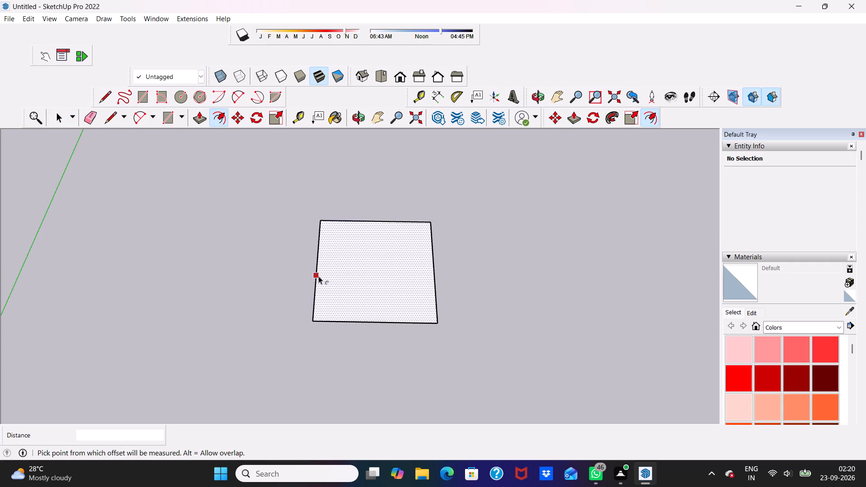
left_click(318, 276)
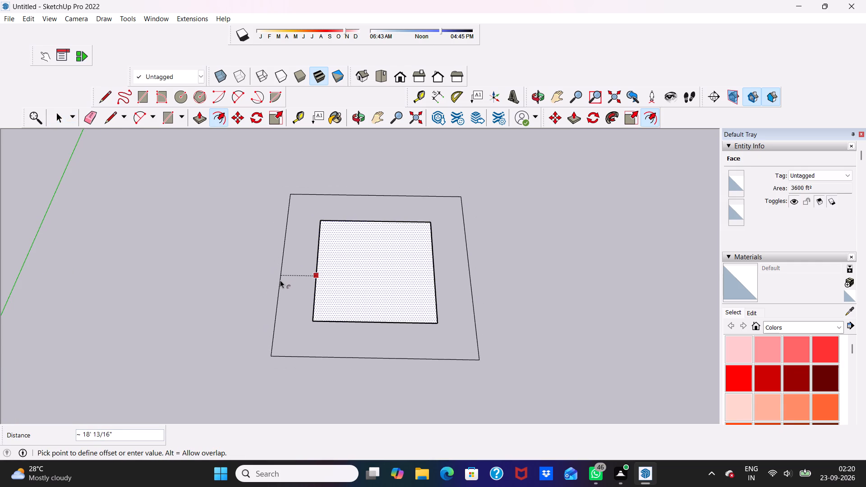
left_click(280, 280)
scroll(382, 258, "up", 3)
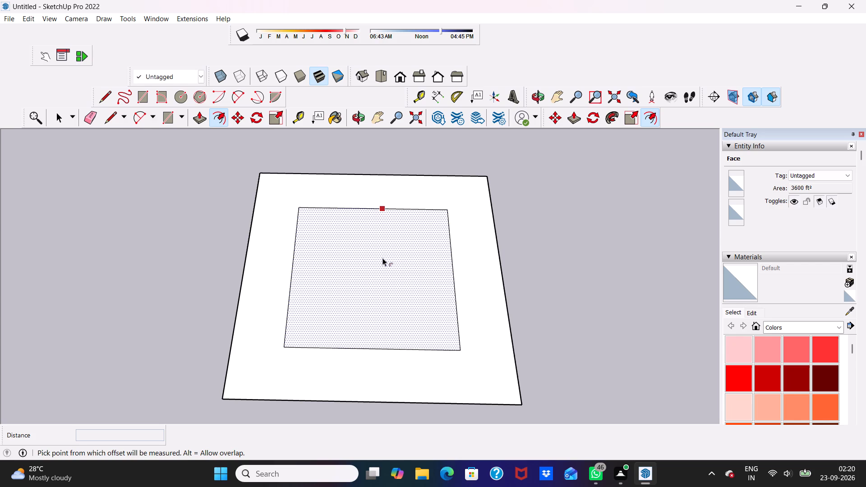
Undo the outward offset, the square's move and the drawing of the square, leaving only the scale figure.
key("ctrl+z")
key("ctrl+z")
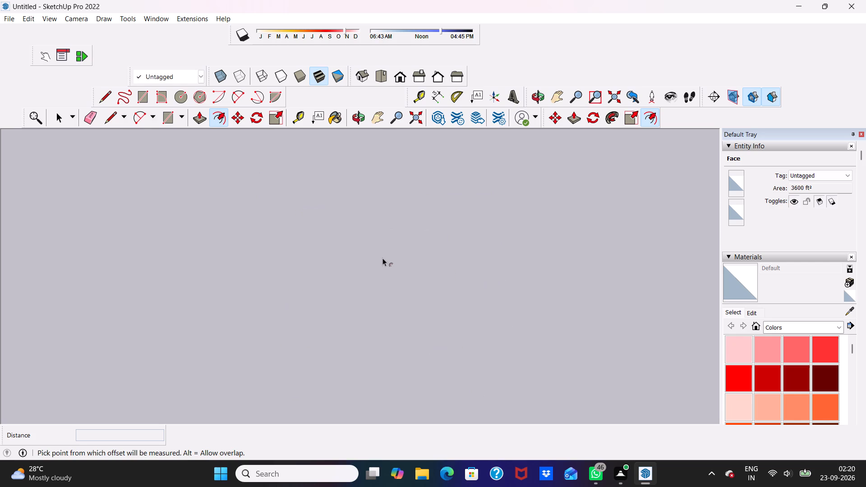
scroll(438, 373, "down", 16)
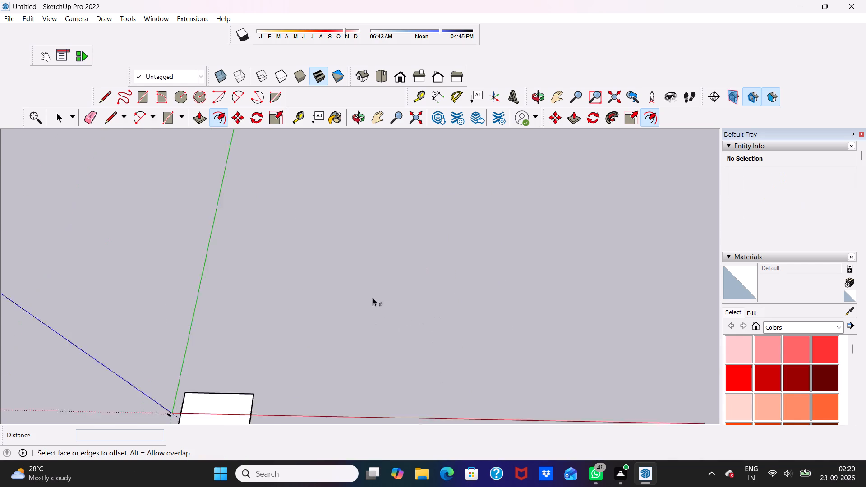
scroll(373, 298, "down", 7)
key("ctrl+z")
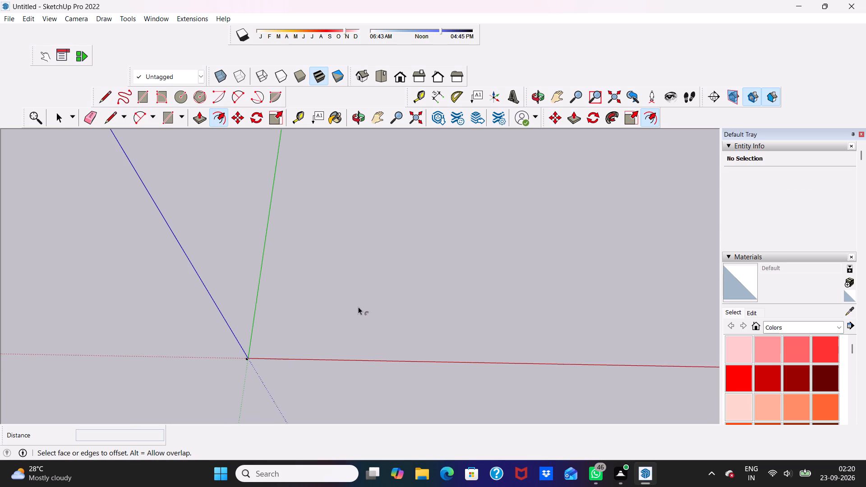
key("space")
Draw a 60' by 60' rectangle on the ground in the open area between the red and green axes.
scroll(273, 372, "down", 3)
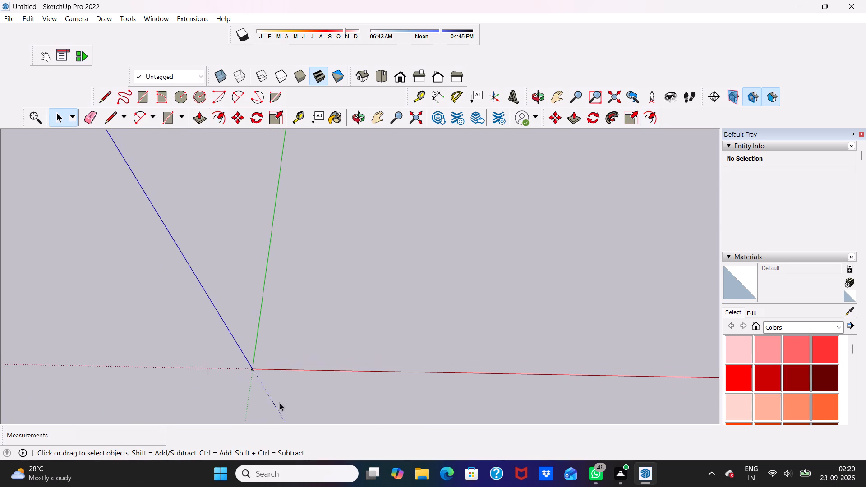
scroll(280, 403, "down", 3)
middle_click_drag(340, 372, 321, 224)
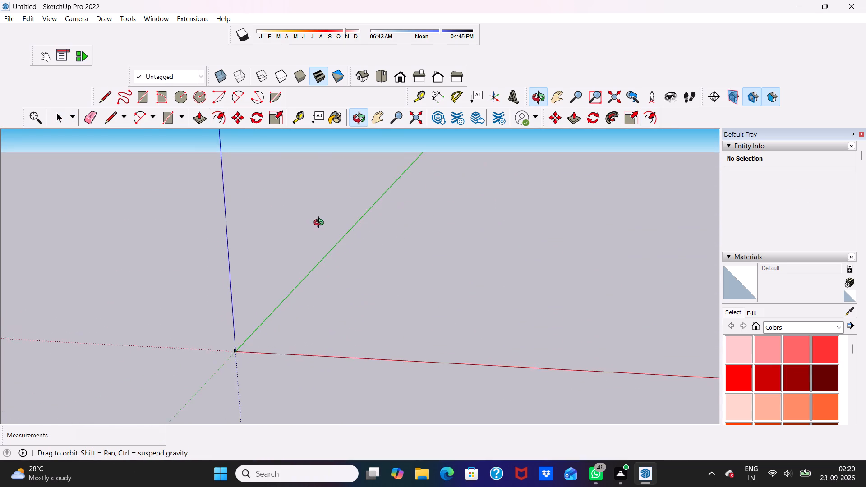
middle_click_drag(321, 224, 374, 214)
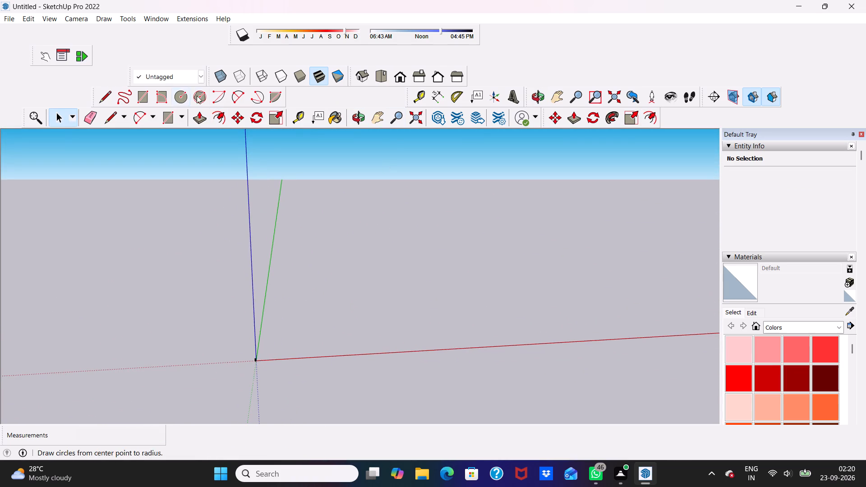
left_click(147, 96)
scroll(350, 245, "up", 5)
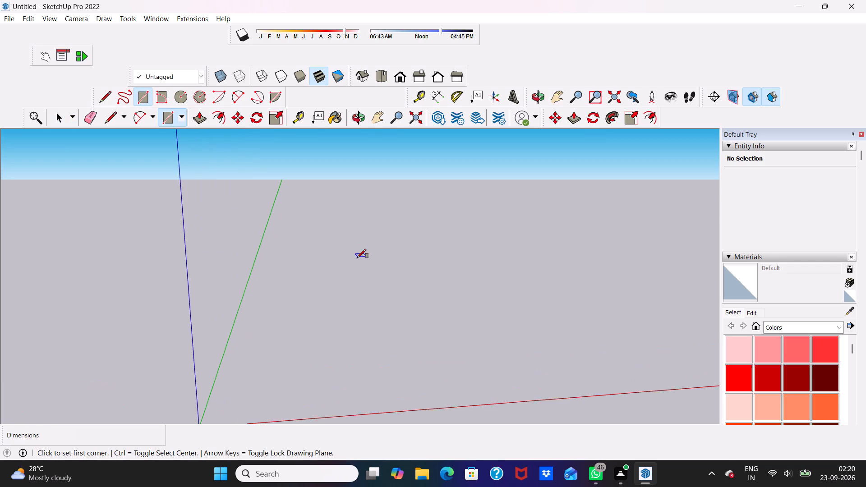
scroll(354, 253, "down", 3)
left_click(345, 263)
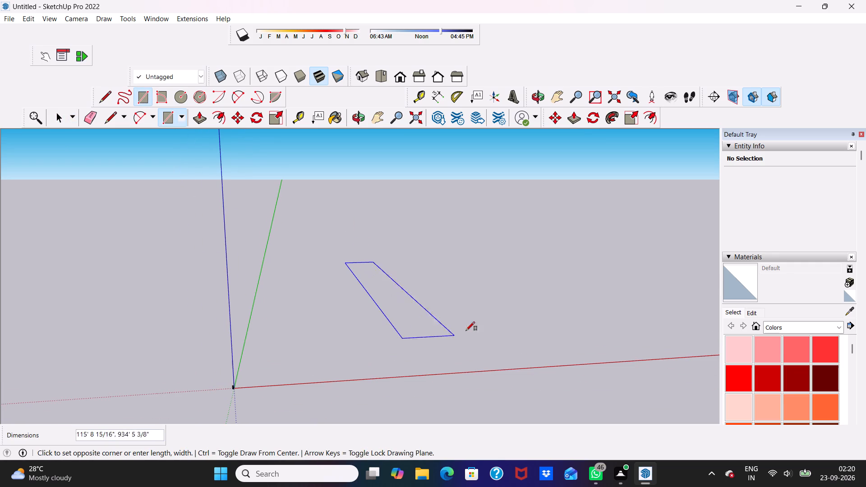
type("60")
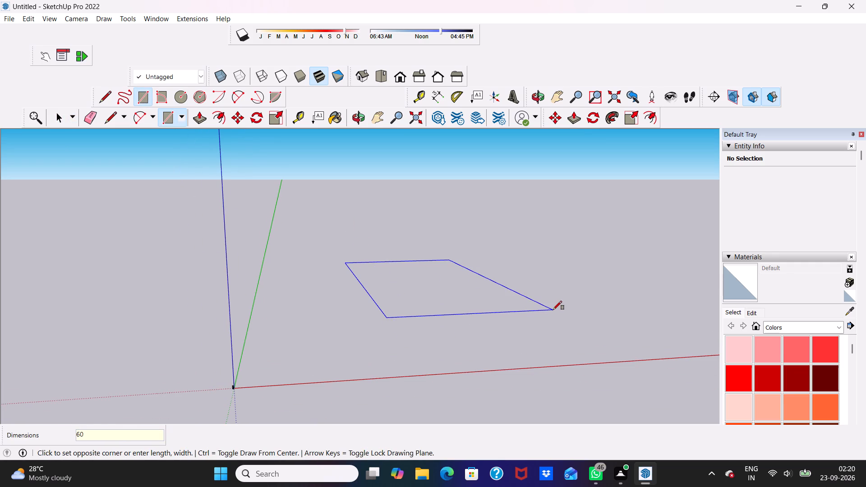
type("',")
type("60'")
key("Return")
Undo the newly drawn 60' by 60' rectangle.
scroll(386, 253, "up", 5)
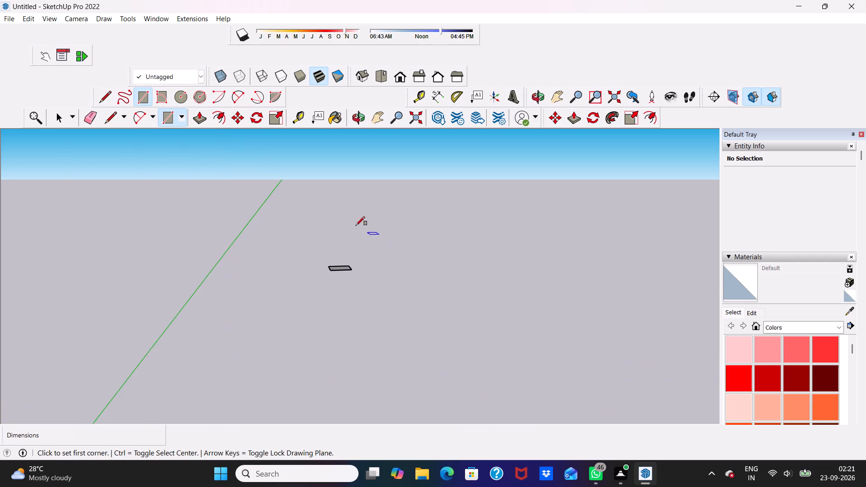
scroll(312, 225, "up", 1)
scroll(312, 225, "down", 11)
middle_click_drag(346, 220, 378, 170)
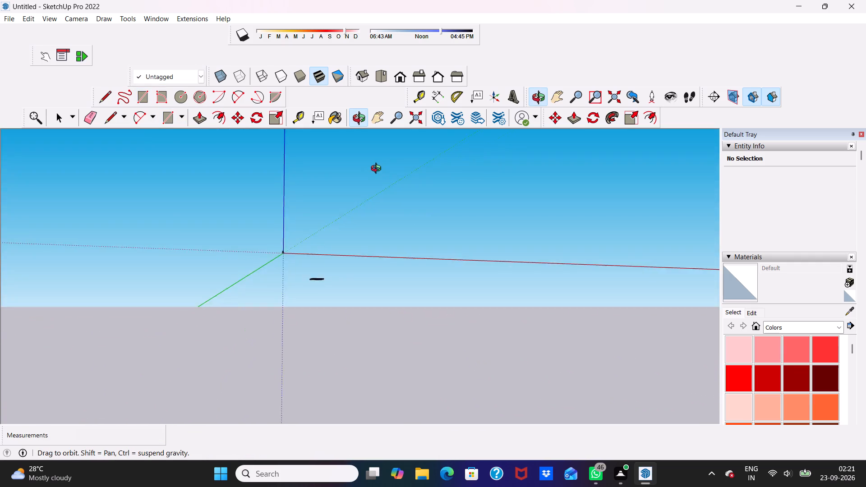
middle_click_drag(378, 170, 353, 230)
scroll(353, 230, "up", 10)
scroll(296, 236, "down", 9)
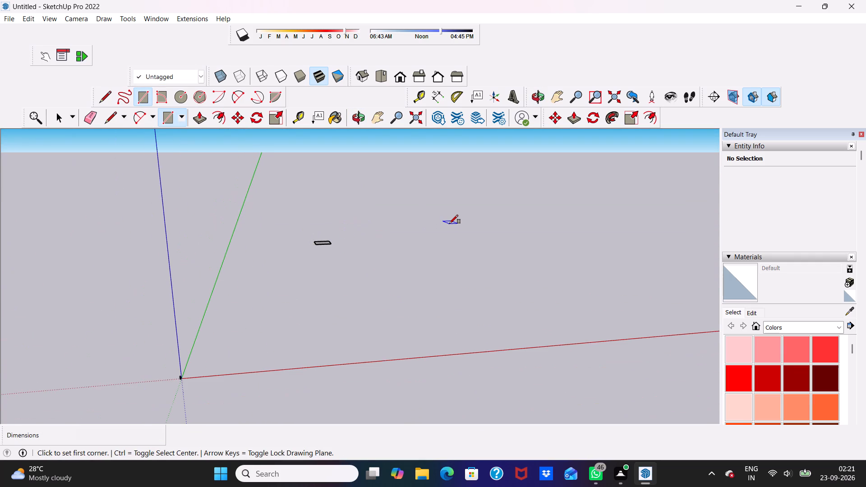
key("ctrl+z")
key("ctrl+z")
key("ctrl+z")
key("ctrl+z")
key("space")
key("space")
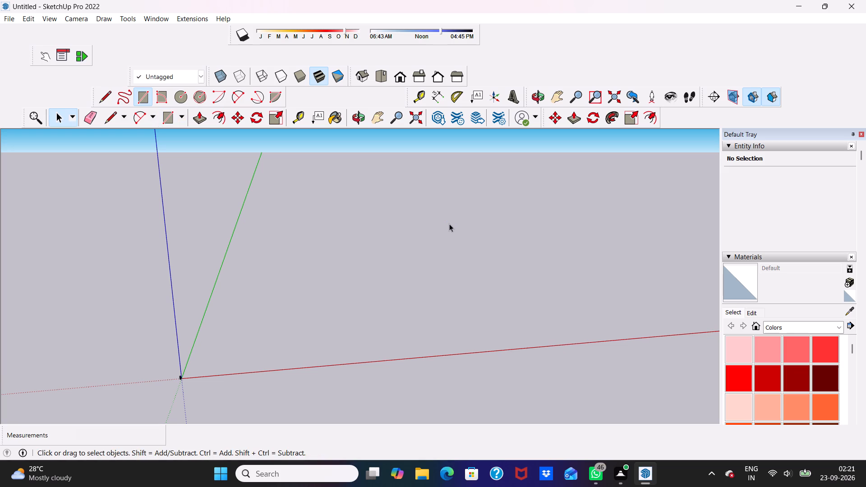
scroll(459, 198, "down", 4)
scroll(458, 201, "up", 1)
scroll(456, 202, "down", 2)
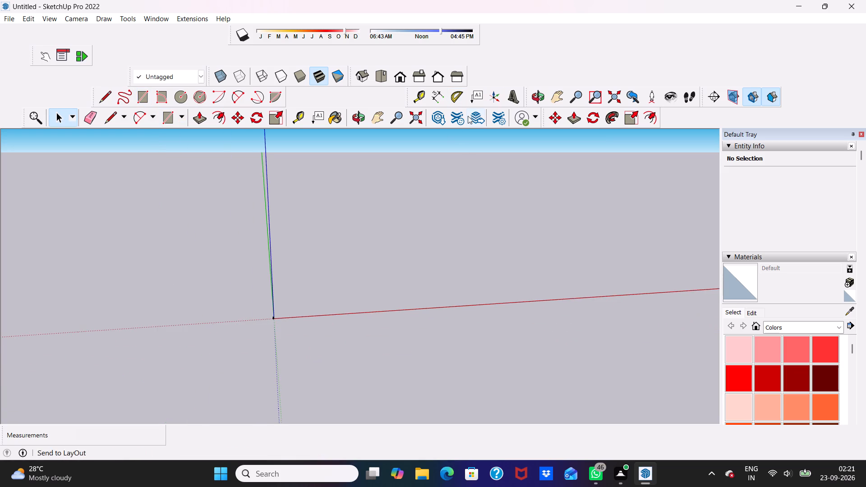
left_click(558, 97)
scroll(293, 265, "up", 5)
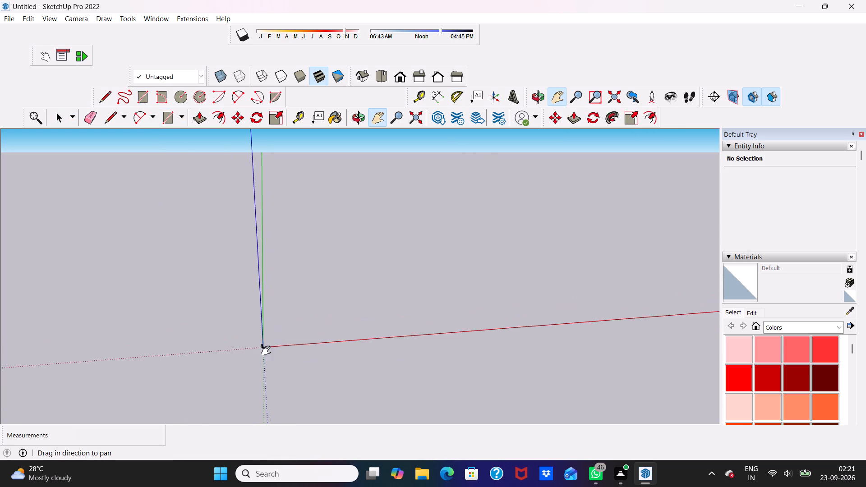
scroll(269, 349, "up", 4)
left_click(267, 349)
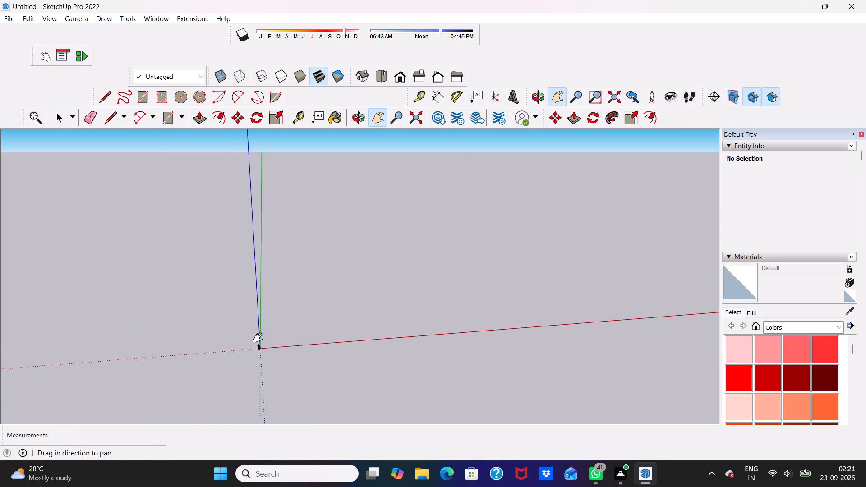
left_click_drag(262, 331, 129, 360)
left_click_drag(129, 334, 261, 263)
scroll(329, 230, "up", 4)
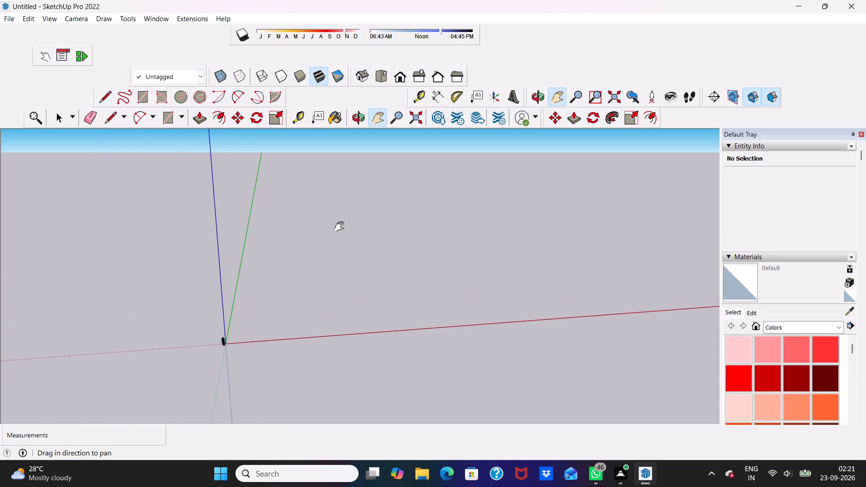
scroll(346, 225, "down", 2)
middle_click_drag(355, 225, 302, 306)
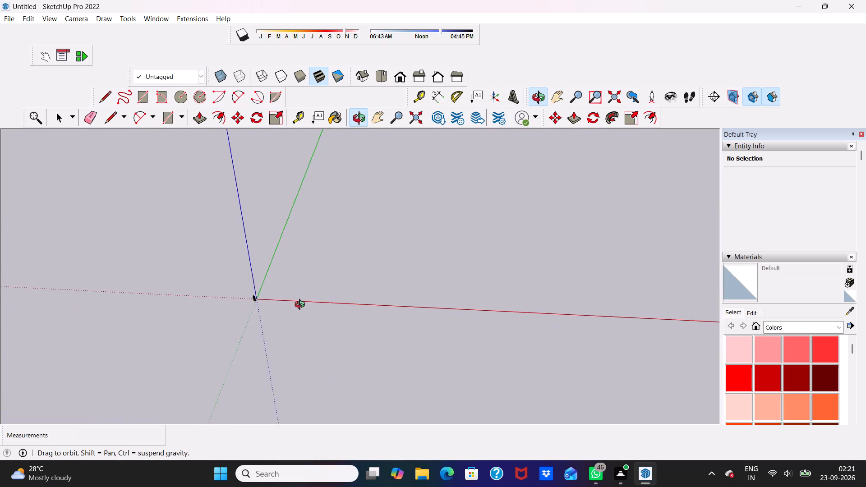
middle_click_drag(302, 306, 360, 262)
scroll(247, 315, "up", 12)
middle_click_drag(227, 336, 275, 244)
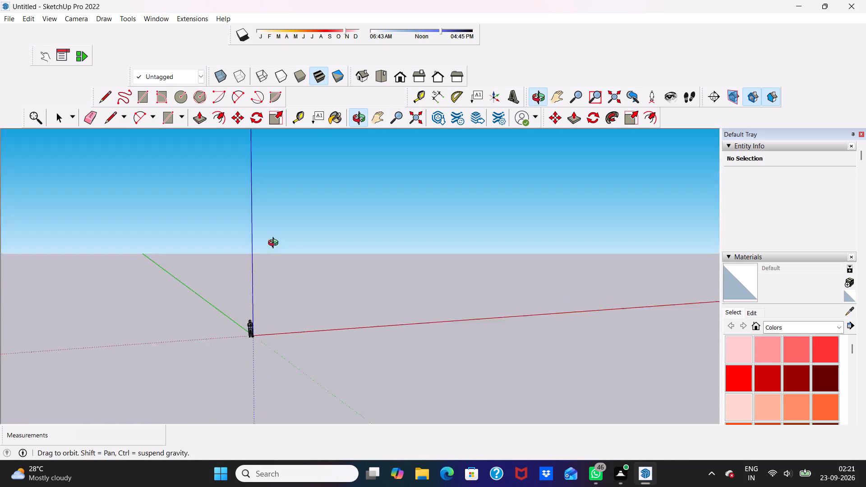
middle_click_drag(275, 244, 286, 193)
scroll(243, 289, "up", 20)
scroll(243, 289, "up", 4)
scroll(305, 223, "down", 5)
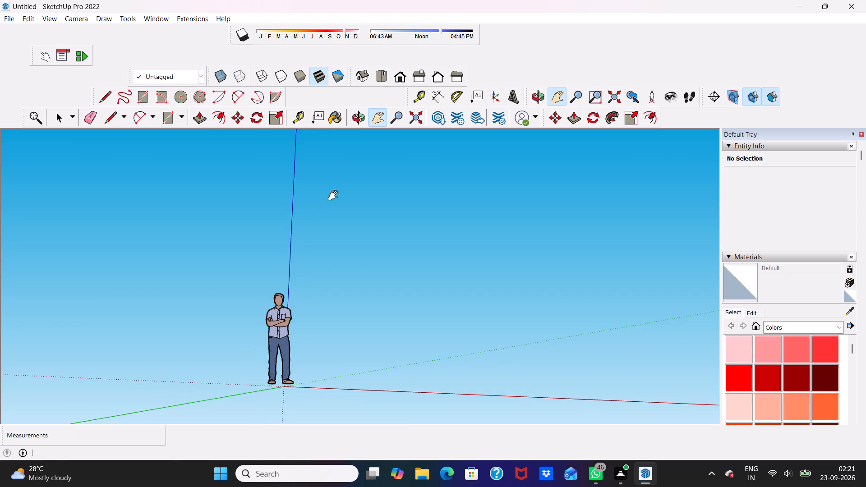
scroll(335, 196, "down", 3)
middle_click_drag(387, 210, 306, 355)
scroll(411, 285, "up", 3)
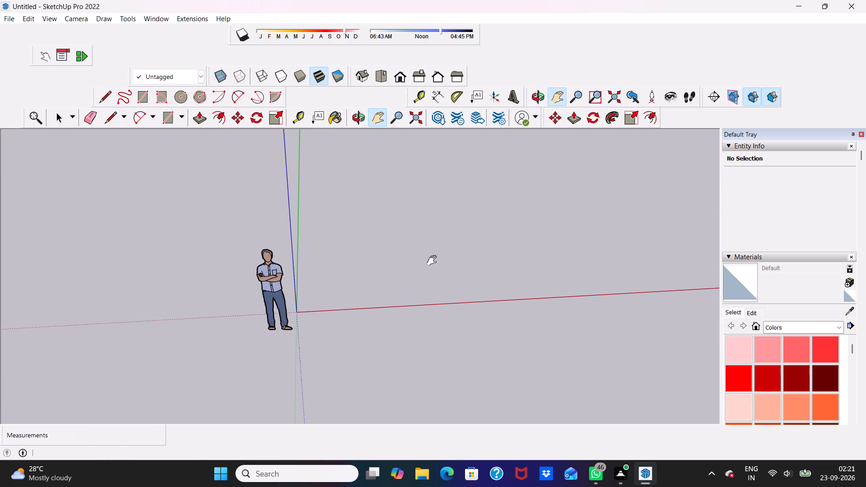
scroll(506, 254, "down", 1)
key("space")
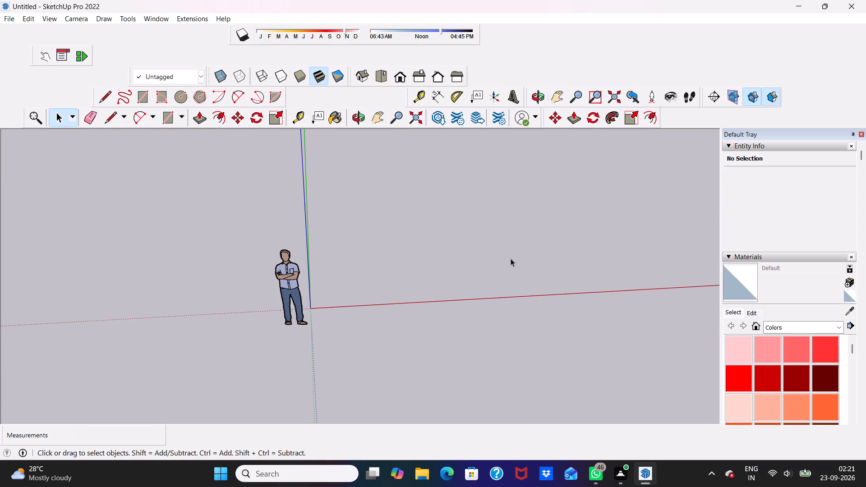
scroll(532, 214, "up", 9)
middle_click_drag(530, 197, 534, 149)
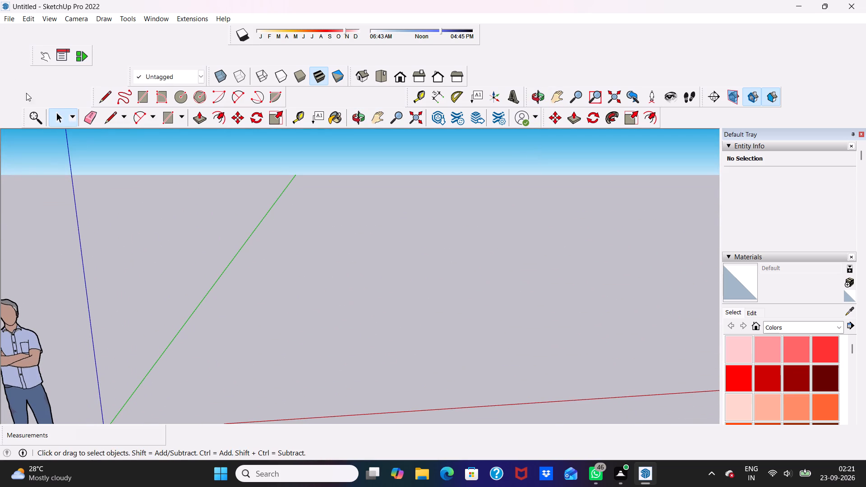
Draw a 60' by 60' rectangle on the ground in the open area between the red and green axes.
left_click_drag(140, 93, 148, 103)
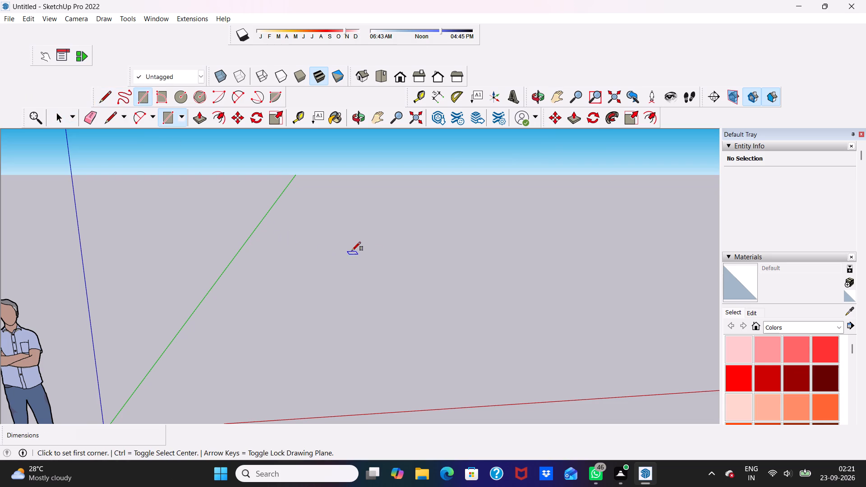
left_click(353, 243)
key("6")
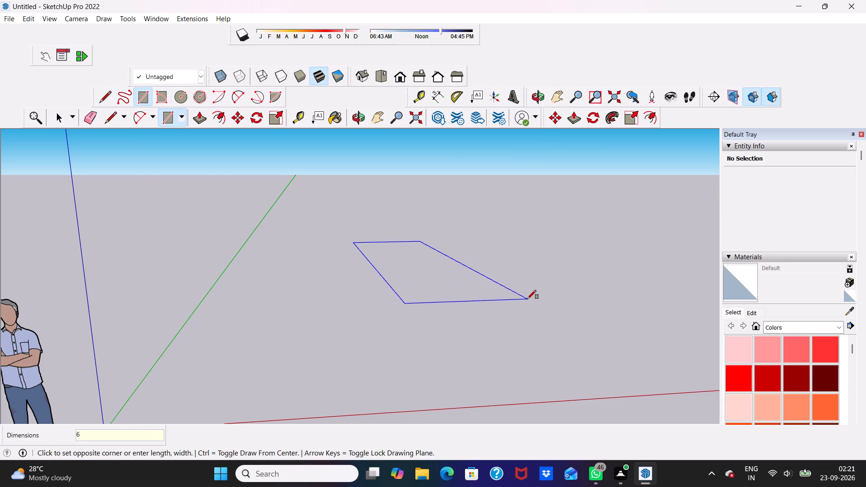
key("0")
type("',60'")
key("Return")
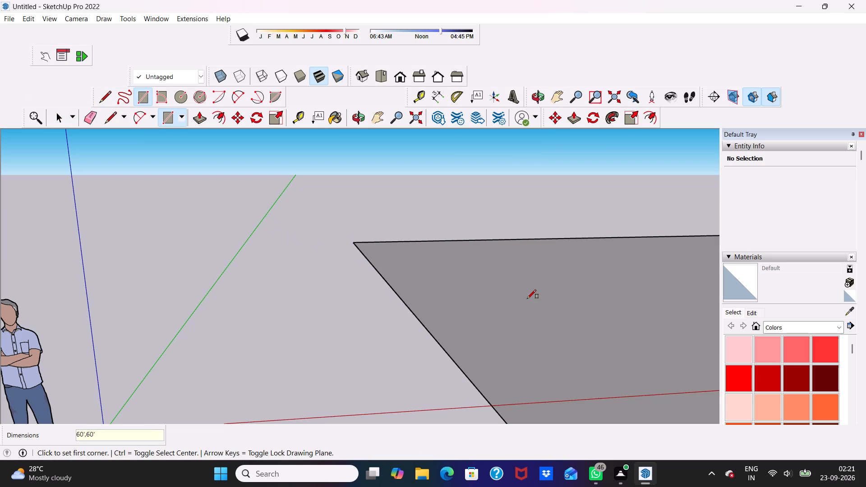
Move the whole square back along the ground so it sits clear of the red axis, beside the green axis.
scroll(520, 299, "down", 2)
scroll(510, 302, "up", 1)
scroll(508, 306, "down", 5)
scroll(517, 338, "up", 1)
scroll(507, 339, "down", 4)
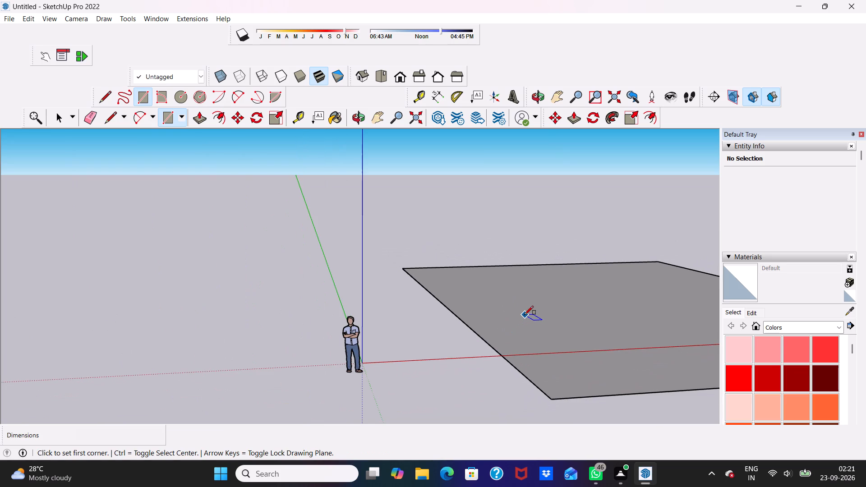
key("space")
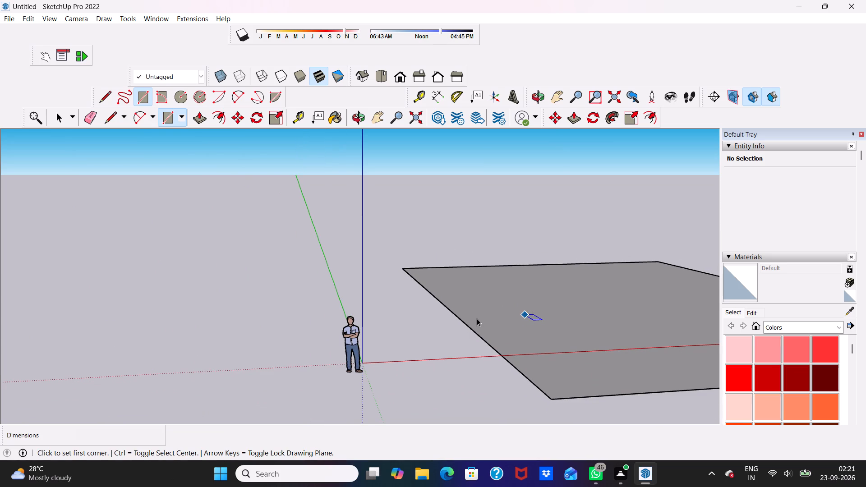
double_click(482, 315)
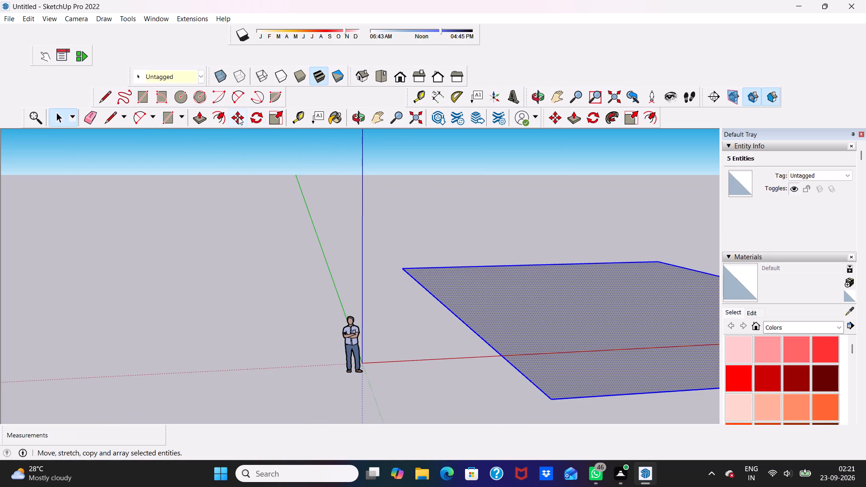
left_click(238, 117)
left_click_drag(402, 266, 390, 208)
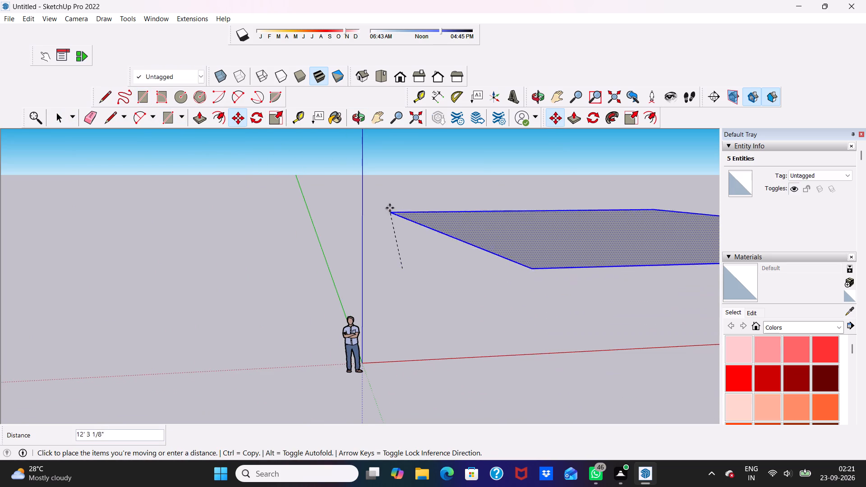
left_click_drag(390, 208, 387, 237)
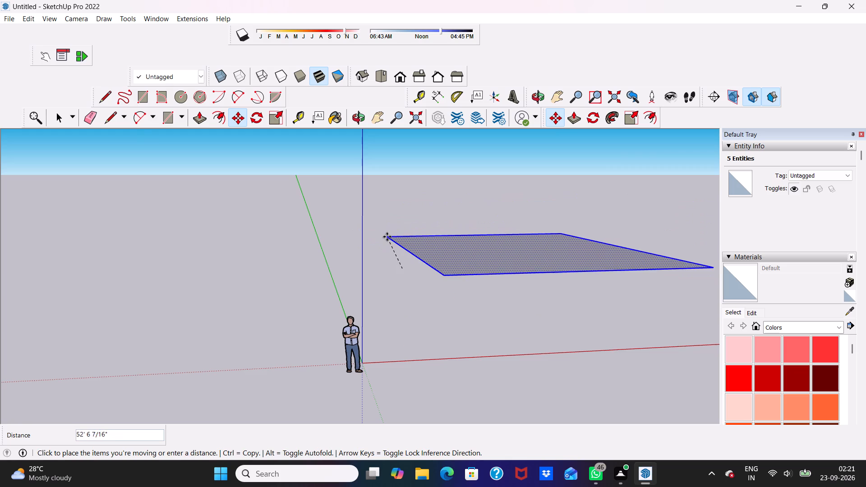
left_click_drag(387, 237, 387, 240)
scroll(456, 222, "down", 8)
middle_click_drag(467, 221, 384, 327)
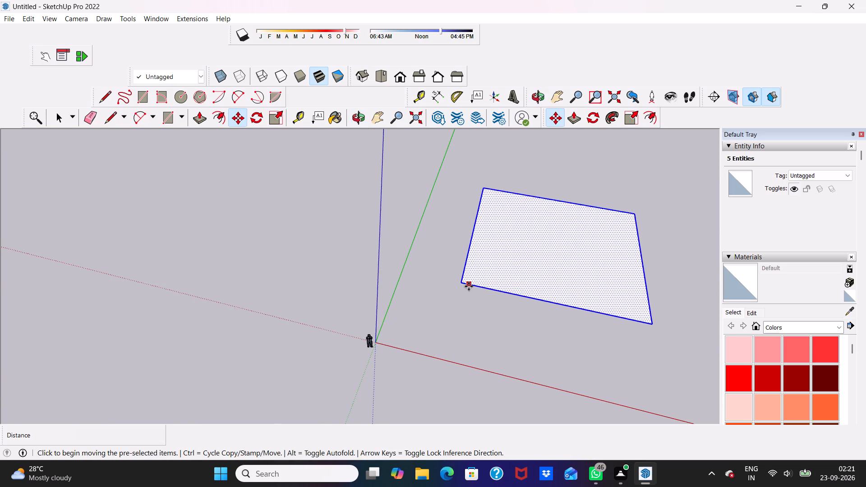
key("space")
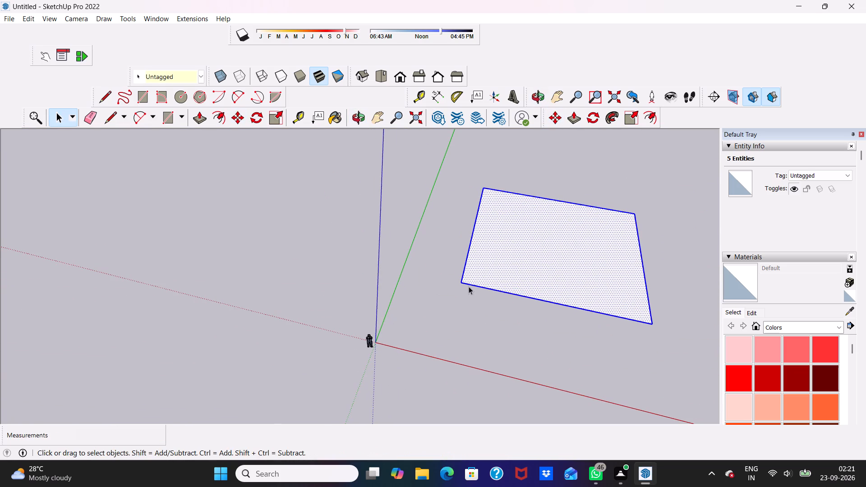
left_click(440, 234)
Offset the square's outline outward to form a wide border around it, with the outer edge short of the green axis.
scroll(532, 222, "up", 4)
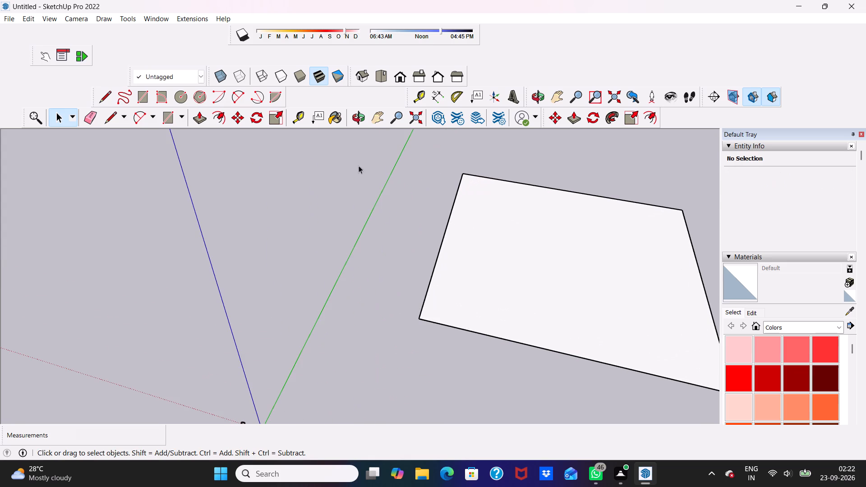
left_click(218, 116)
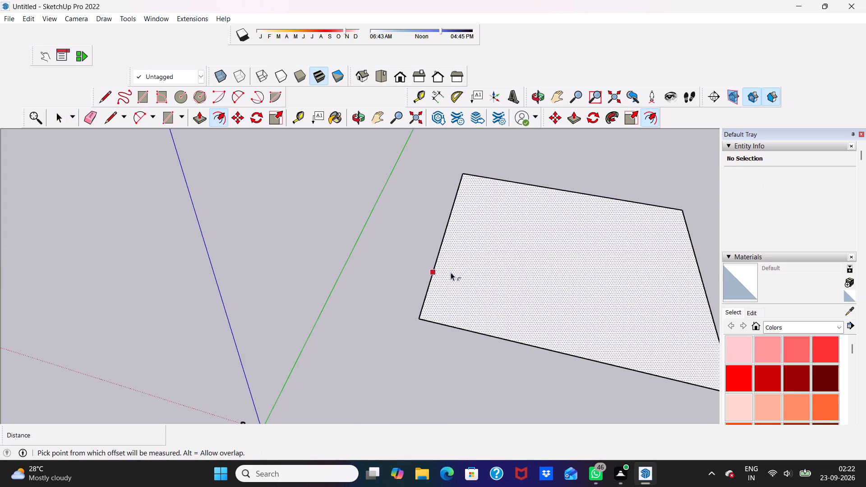
left_click(447, 262)
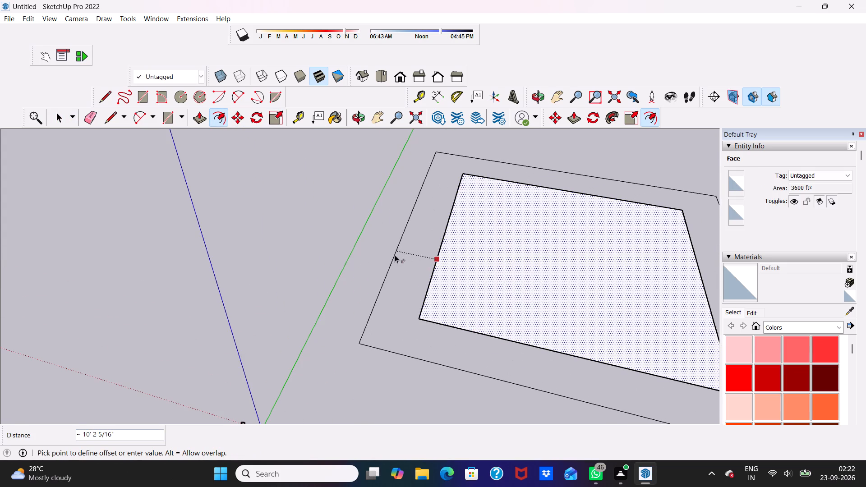
left_click(367, 268)
scroll(425, 224, "down", 2)
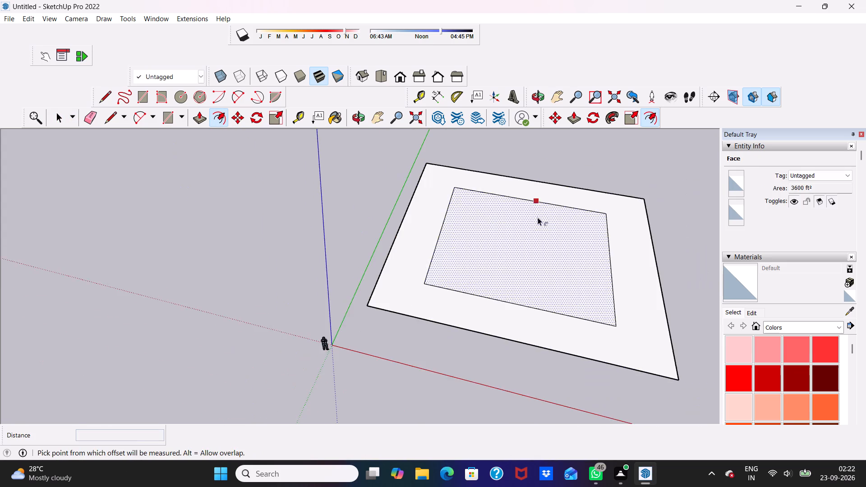
scroll(538, 217, "down", 3)
middle_click_drag(537, 216, 579, 183)
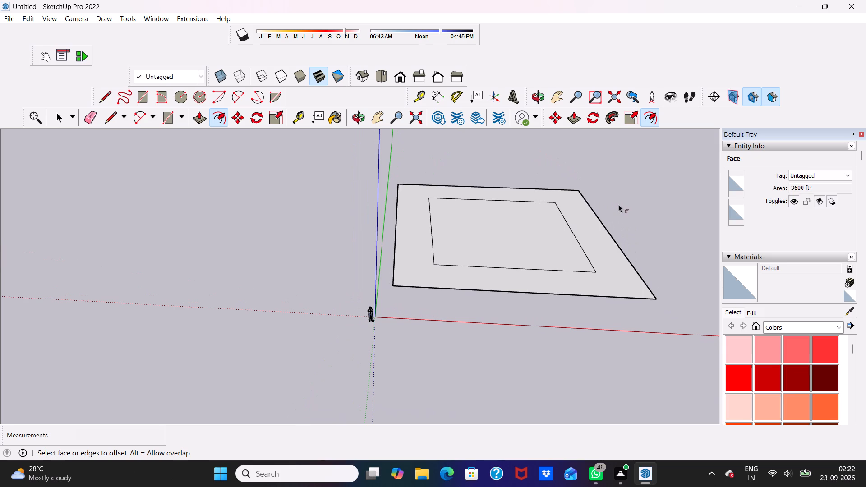
key("space")
Offset the inner 60' square's outline inward by 9" to form the wall thickness.
scroll(618, 204, "up", 1)
scroll(608, 219, "down", 4)
middle_click_drag(570, 262, 532, 276)
scroll(555, 208, "up", 4)
middle_click_drag(557, 210, 582, 294)
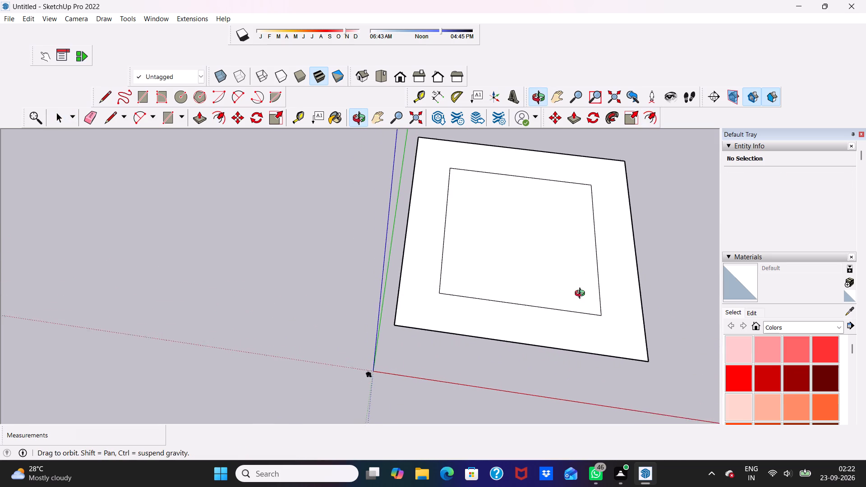
middle_click_drag(582, 294, 580, 295)
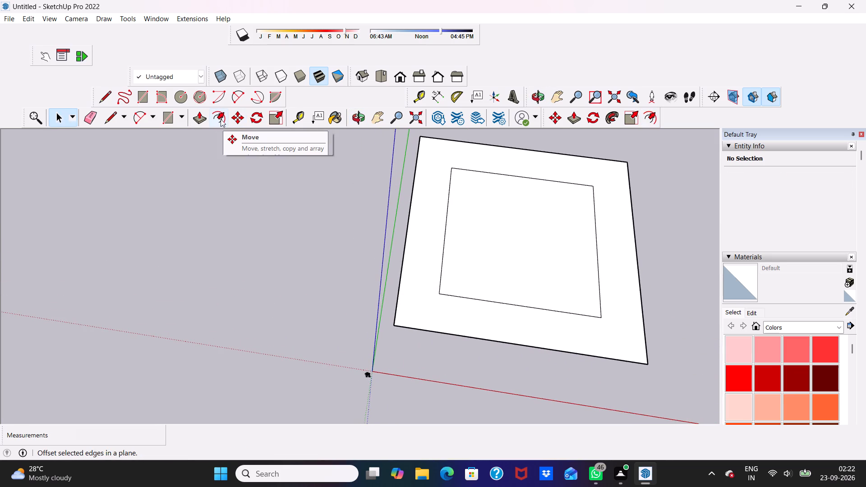
left_click(219, 115)
left_click(457, 226)
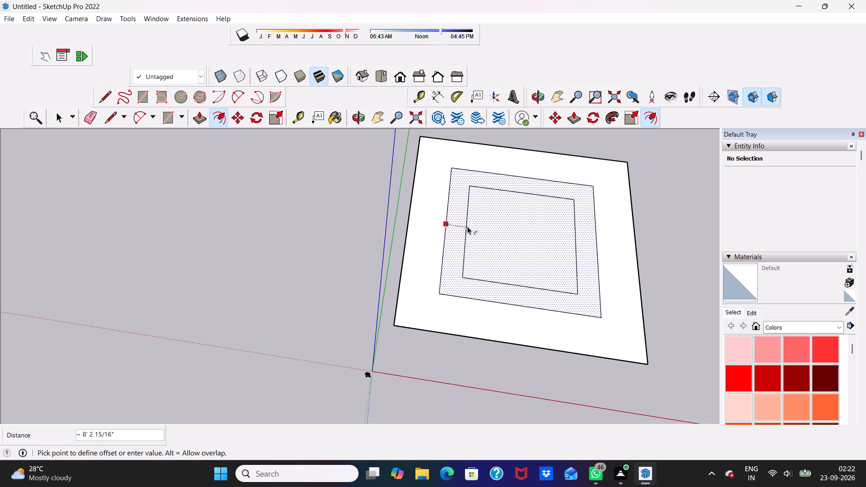
key("9")
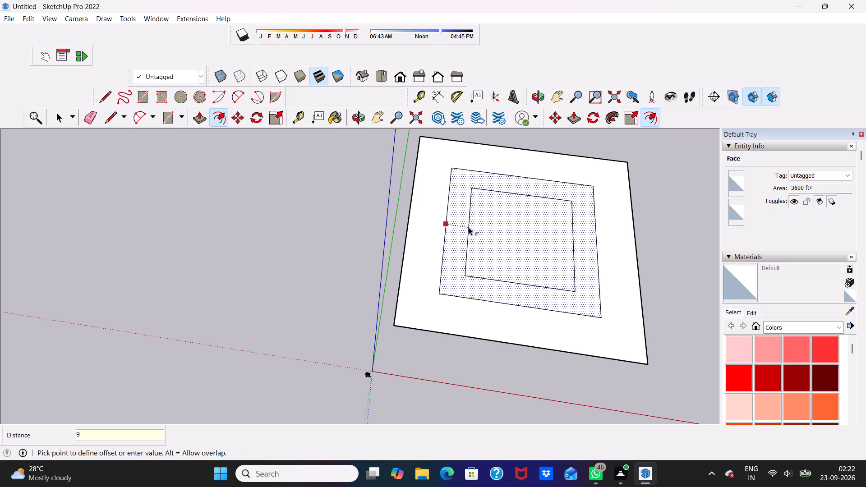
key("shift+quotedbl")
key("Return")
scroll(465, 14, "down", 7)
scroll(502, 260, "down", 2)
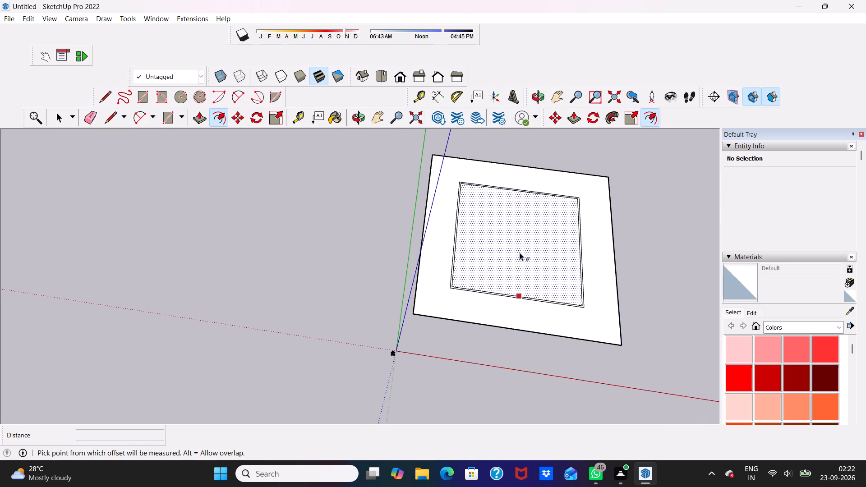
middle_click_drag(521, 253, 607, 180)
scroll(607, 180, "up", 4)
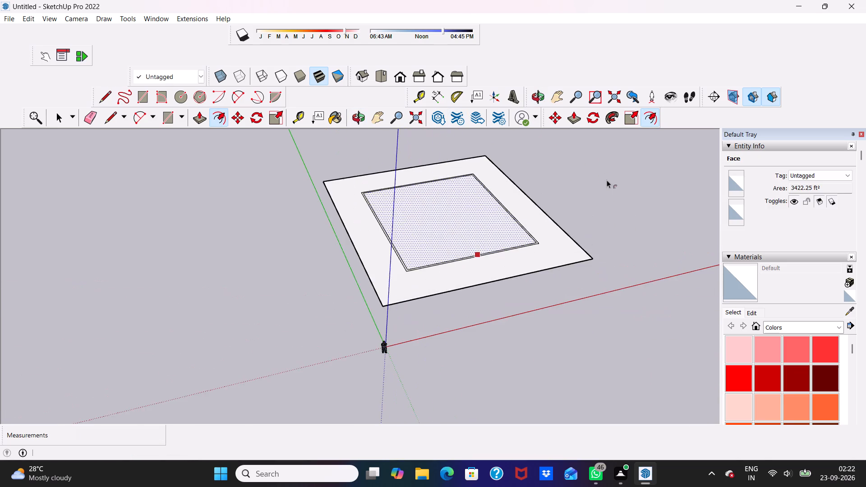
key("space")
key("space")
Examine the outer border and the thin wall outline from several angles and distances.
scroll(602, 181, "up", 1)
scroll(553, 246, "down", 4)
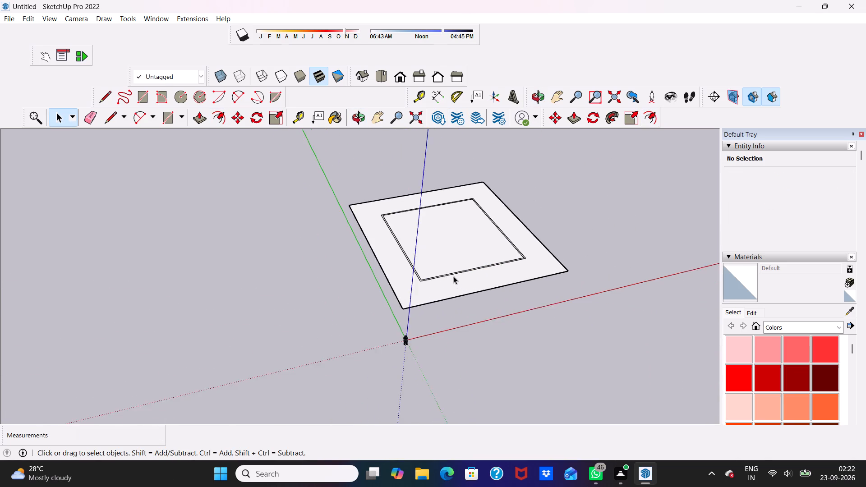
scroll(453, 276, "down", 2)
middle_click_drag(448, 273, 292, 192)
scroll(313, 231, "up", 7)
scroll(327, 264, "down", 1)
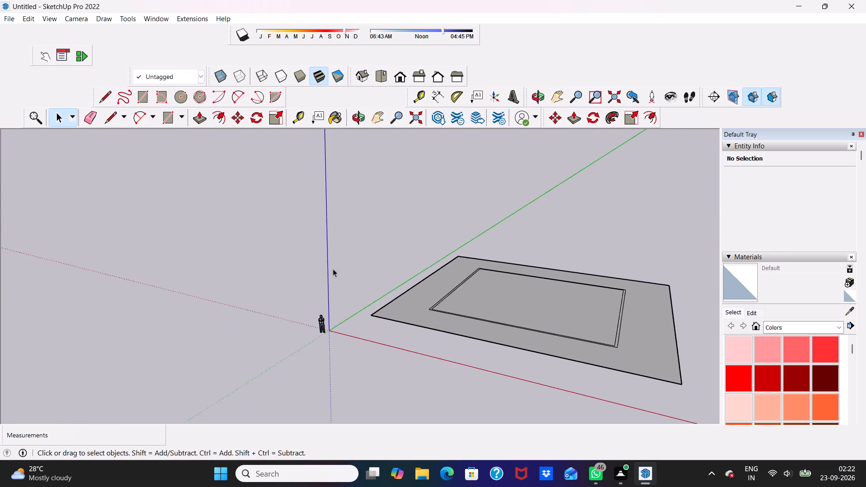
scroll(338, 272, "up", 12)
scroll(378, 208, "down", 10)
scroll(402, 264, "up", 5)
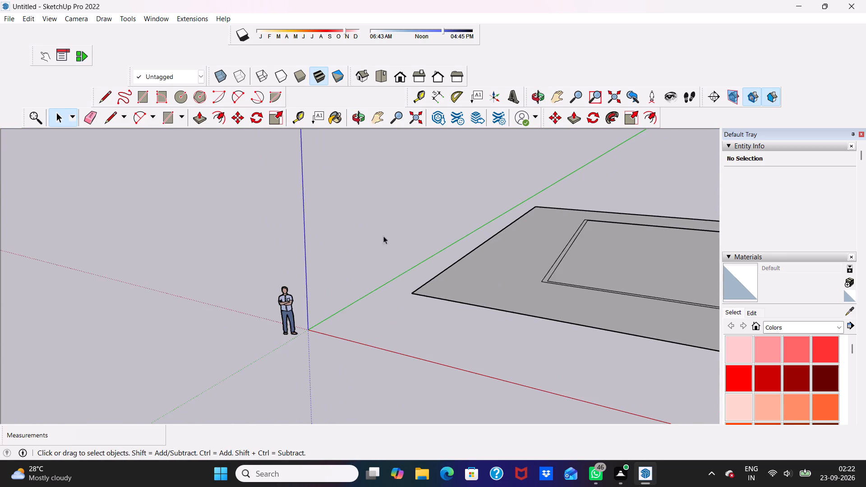
scroll(375, 223, "down", 5)
middle_click_drag(392, 234, 506, 245)
middle_click_drag(503, 238, 502, 232)
scroll(502, 230, "up", 11)
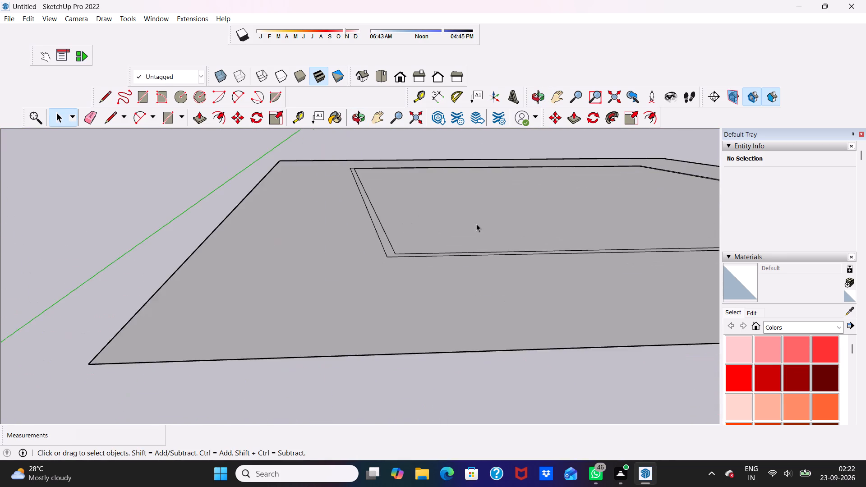
scroll(258, 163, "down", 5)
middle_click_drag(356, 172, 315, 271)
scroll(330, 262, "up", 1)
scroll(354, 258, "down", 3)
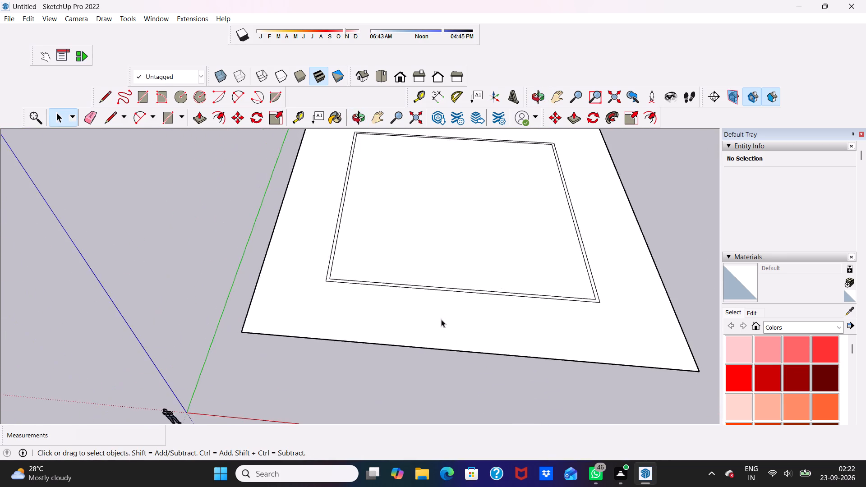
scroll(441, 319, "down", 6)
scroll(497, 283, "up", 4)
scroll(547, 245, "up", 1)
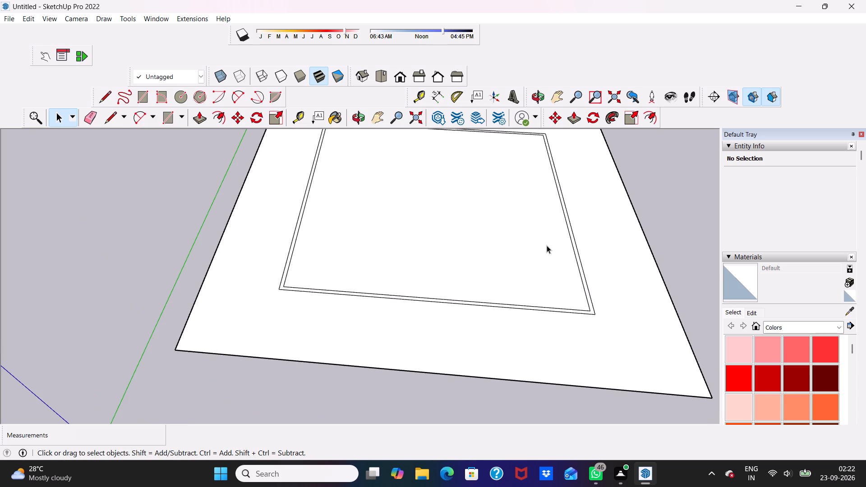
scroll(544, 233, "up", 6)
middle_click_drag(523, 245, 542, 196)
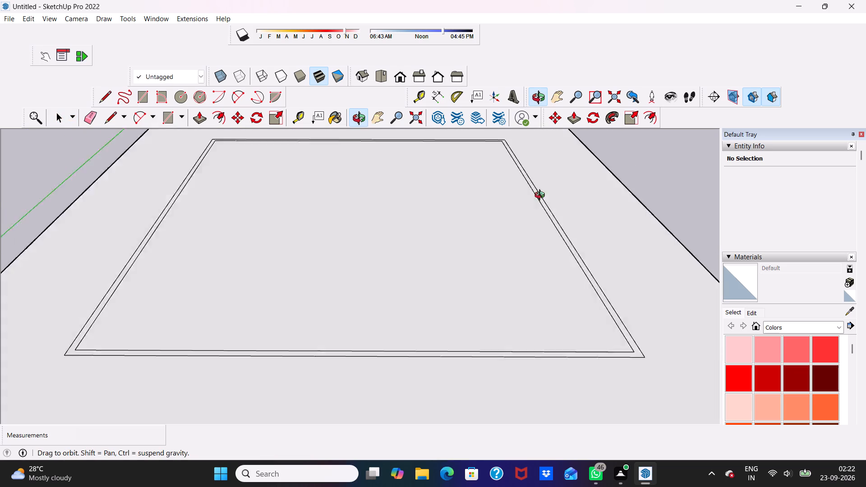
middle_click_drag(542, 196, 513, 176)
scroll(502, 172, "down", 8)
middle_click_drag(529, 195, 507, 197)
scroll(507, 197, "up", 4)
scroll(394, 228, "up", 3)
scroll(389, 229, "down", 3)
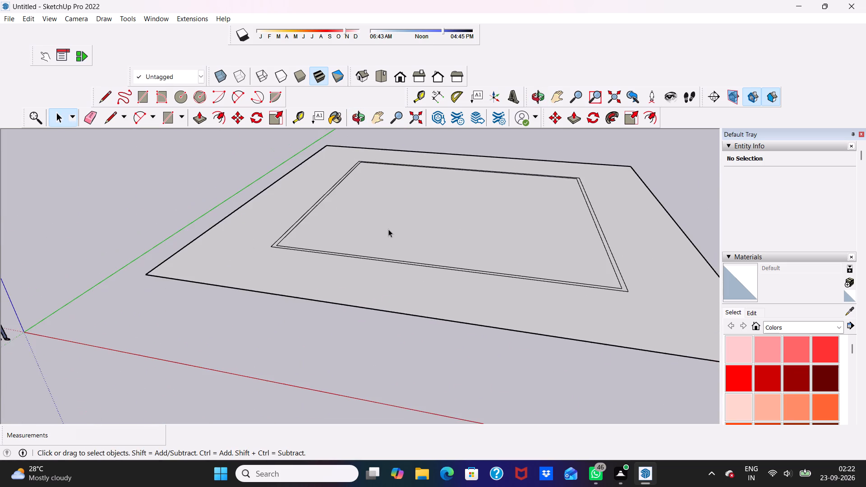
Push/Pull the thin 9" strip between the two inner outlines up 10' to raise the walls.
middle_click_drag(386, 231, 385, 293)
scroll(371, 280, "up", 3)
scroll(406, 224, "down", 6)
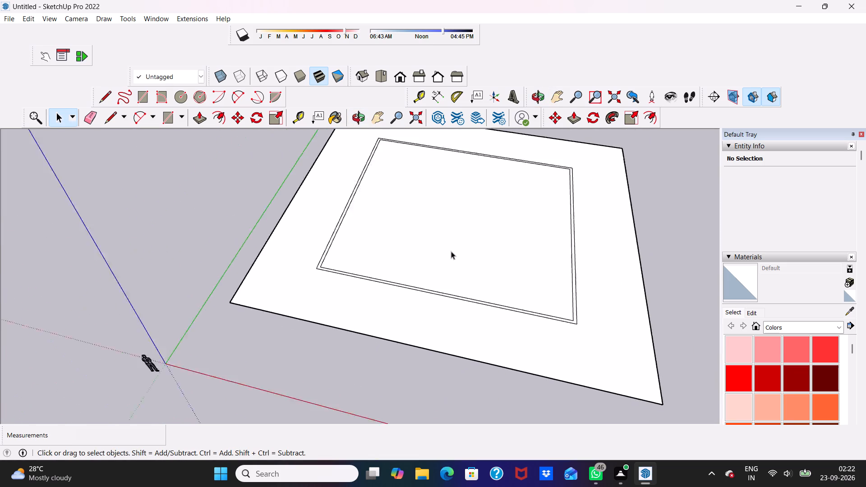
scroll(451, 251, "down", 1)
scroll(519, 175, "up", 4)
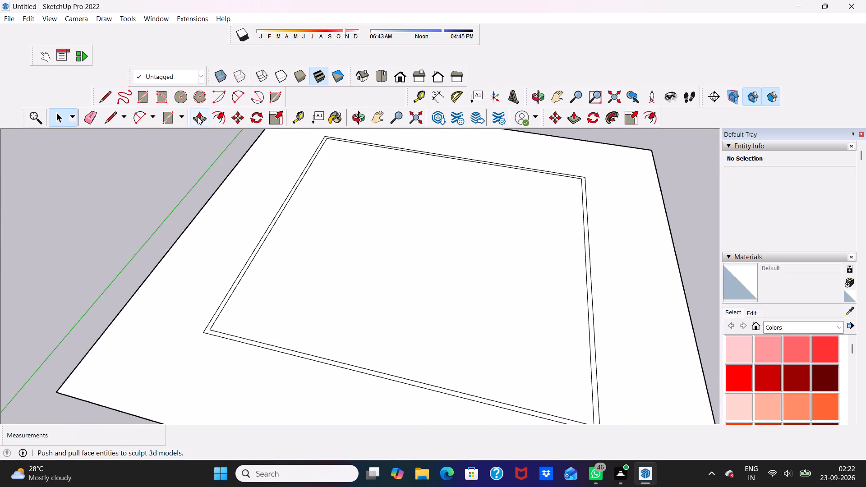
left_click(198, 117)
scroll(226, 335, "up", 6)
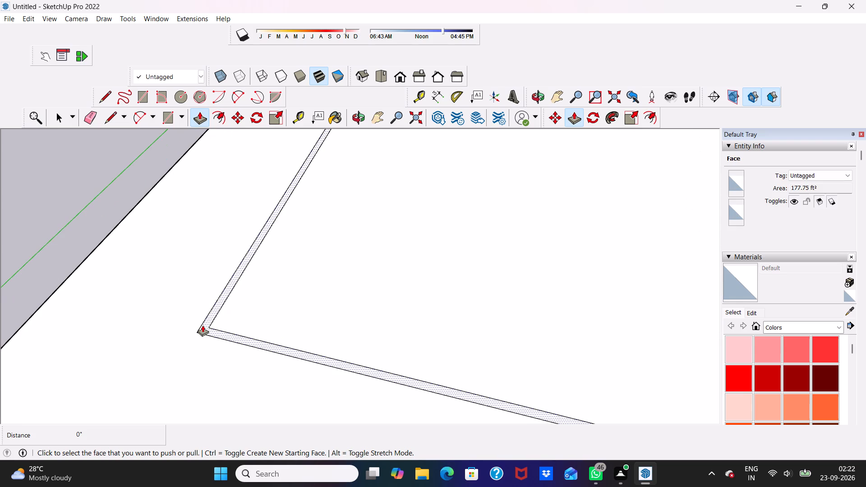
left_click(203, 325)
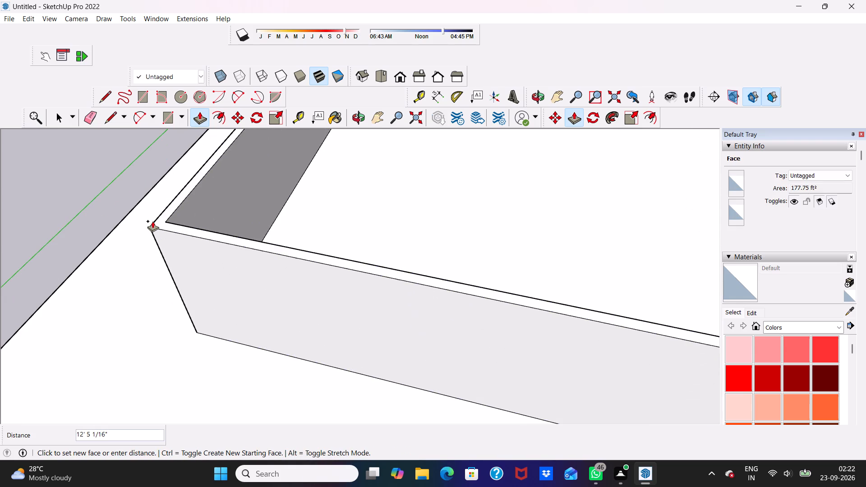
type("10'")
key("Return")
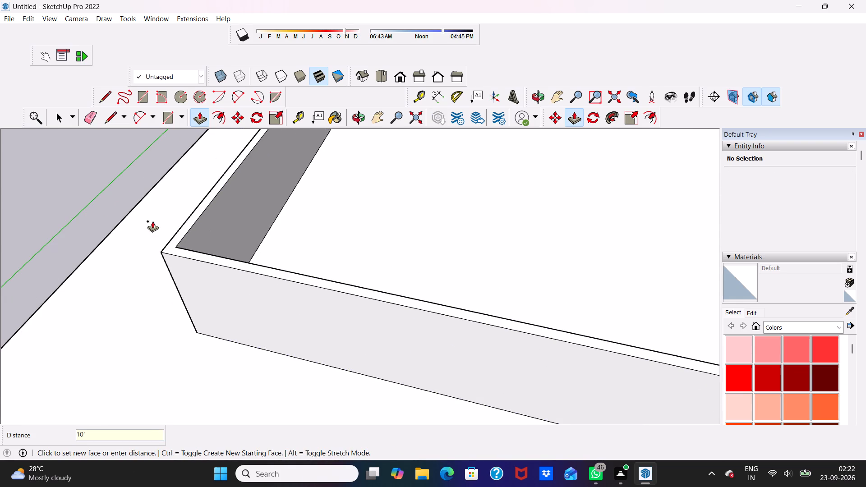
scroll(126, 317, "down", 7)
middle_click_drag(367, 395, 402, 285)
scroll(394, 286, "up", 1)
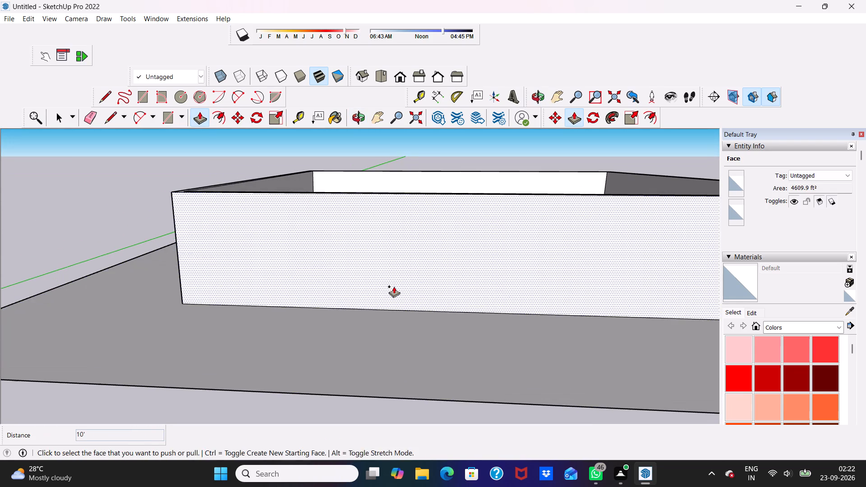
Measure the wall's height along its front vertical corner edge with the Dimension tool.
key("space")
left_click(438, 98)
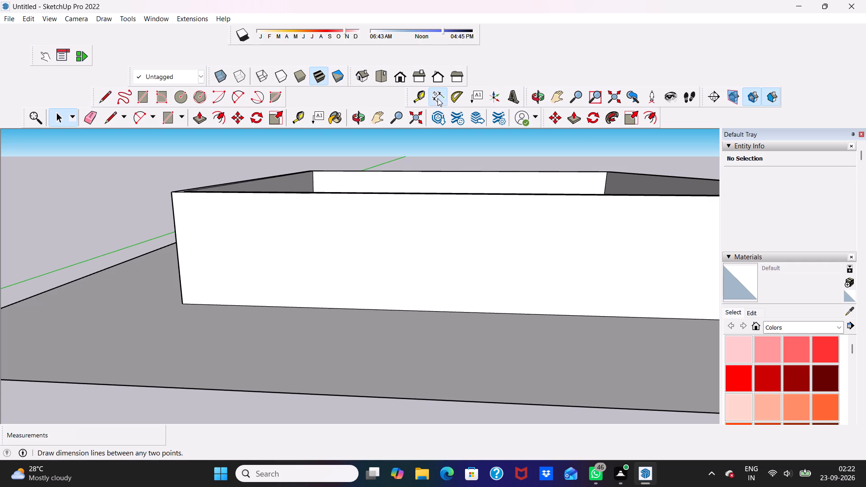
left_click(171, 193)
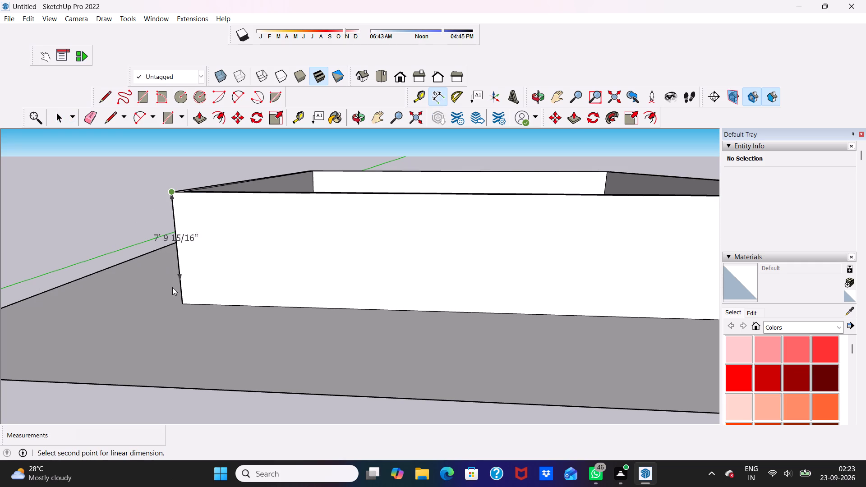
left_click(181, 303)
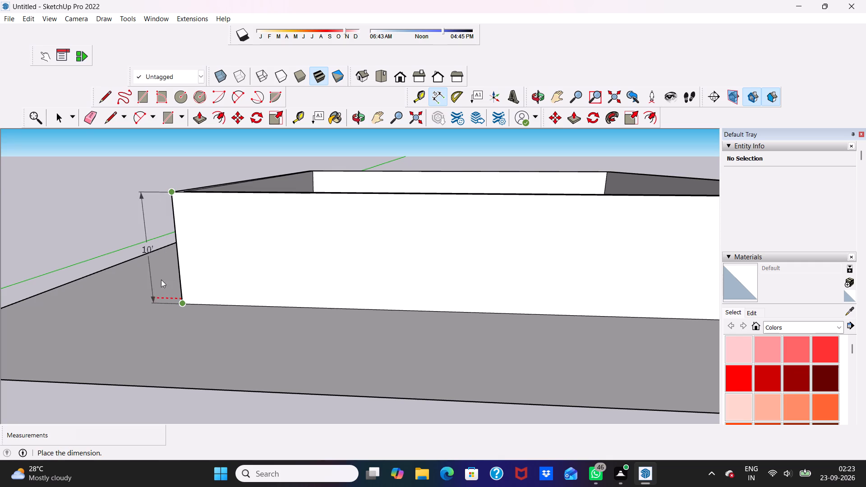
scroll(177, 271, "down", 3)
key("space")
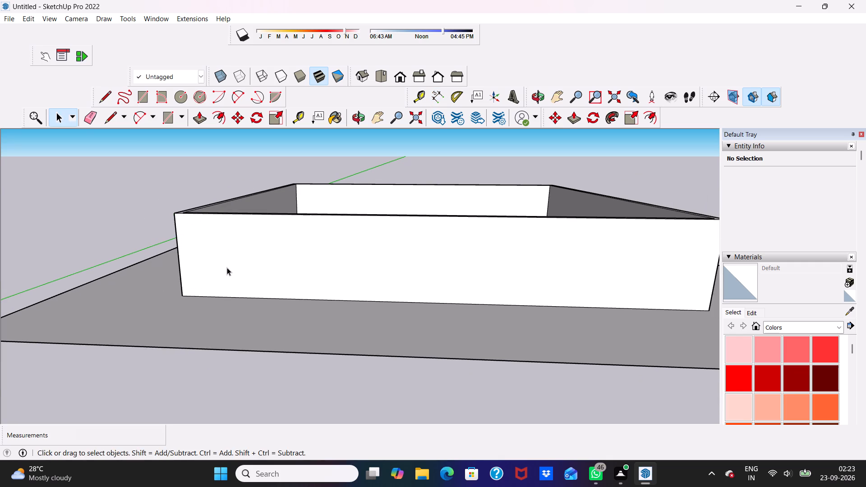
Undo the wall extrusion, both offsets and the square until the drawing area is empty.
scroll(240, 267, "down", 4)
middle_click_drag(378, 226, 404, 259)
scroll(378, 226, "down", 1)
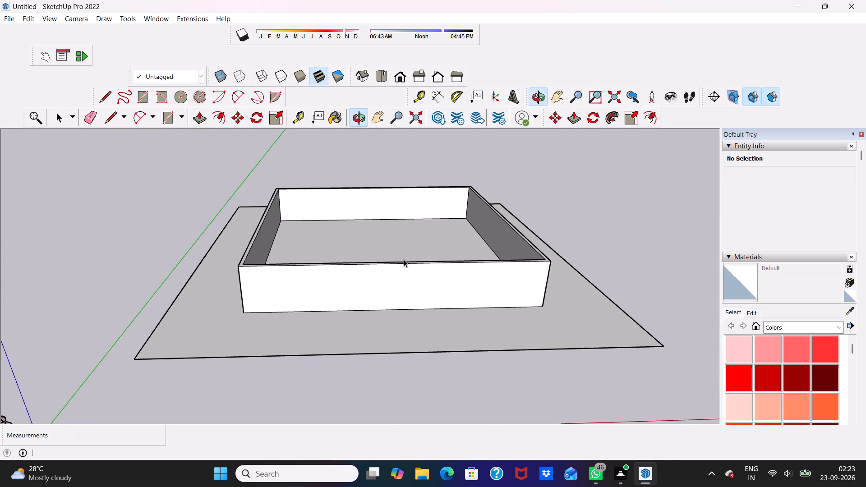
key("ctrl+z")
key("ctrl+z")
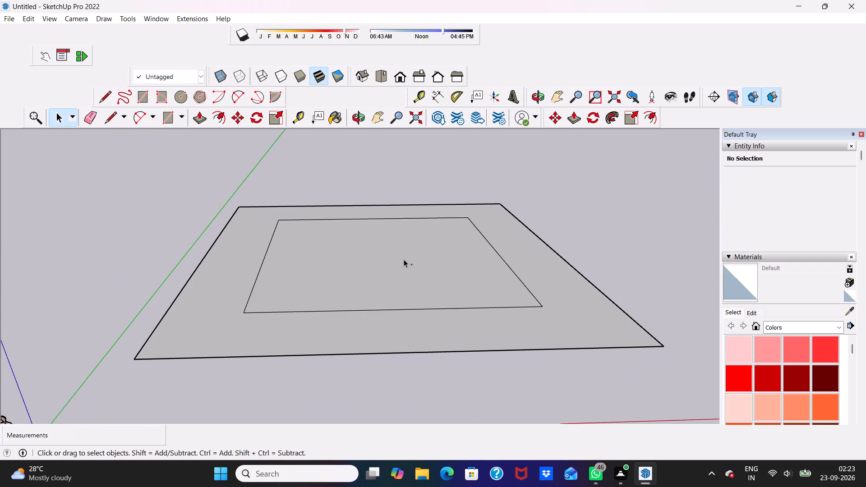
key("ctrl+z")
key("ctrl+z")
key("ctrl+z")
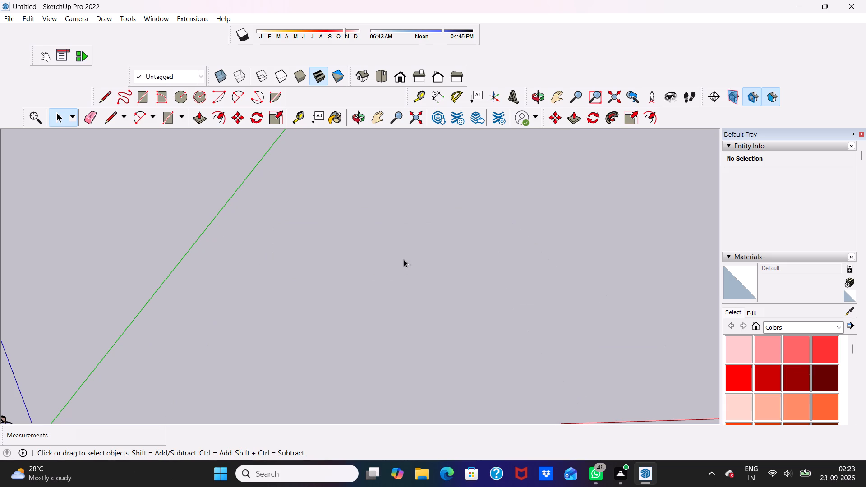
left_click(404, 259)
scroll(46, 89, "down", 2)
Start a new document without saving the changes to the untitled model.
left_click(12, 17)
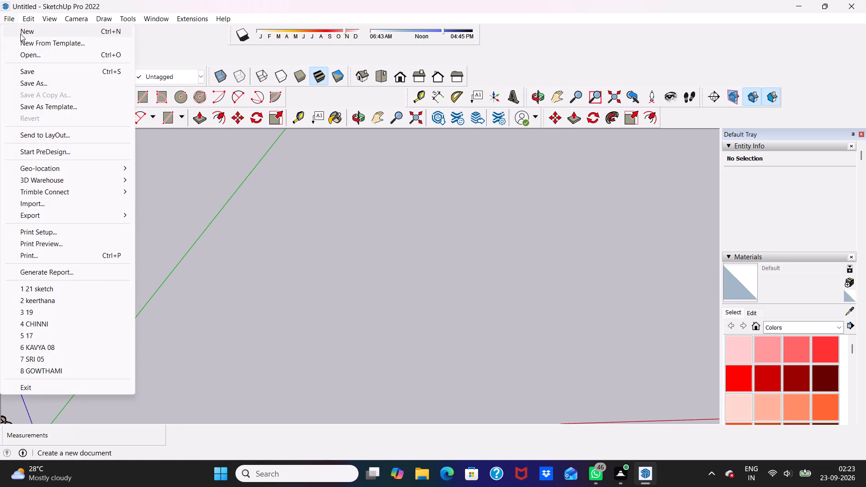
left_click(20, 34)
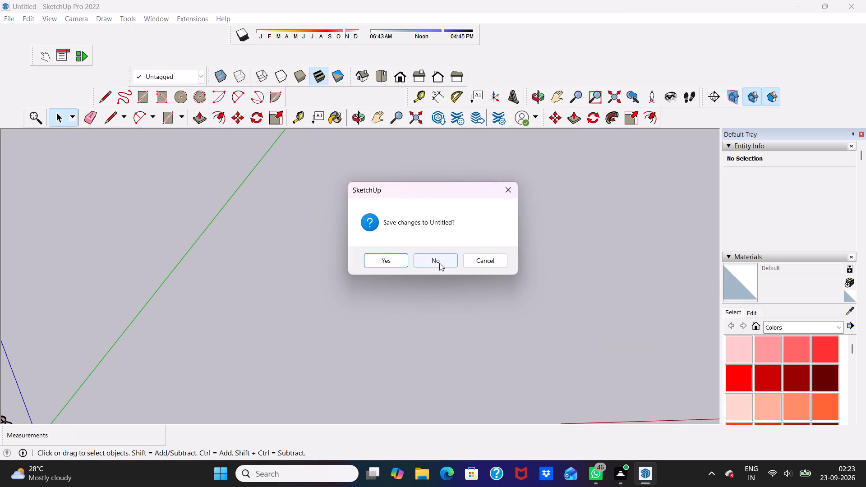
left_click(439, 263)
Draw a 60' by 60' rectangle on the ground between the red and green axes, away from the origin.
scroll(330, 264, "down", 3)
scroll(511, 303, "down", 1)
middle_click_drag(512, 300, 513, 300)
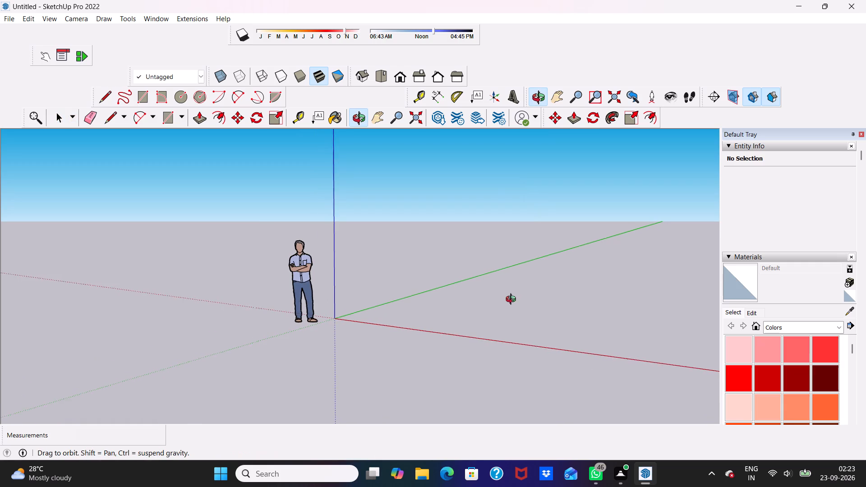
middle_click_drag(513, 300, 587, 338)
scroll(574, 213, "up", 3)
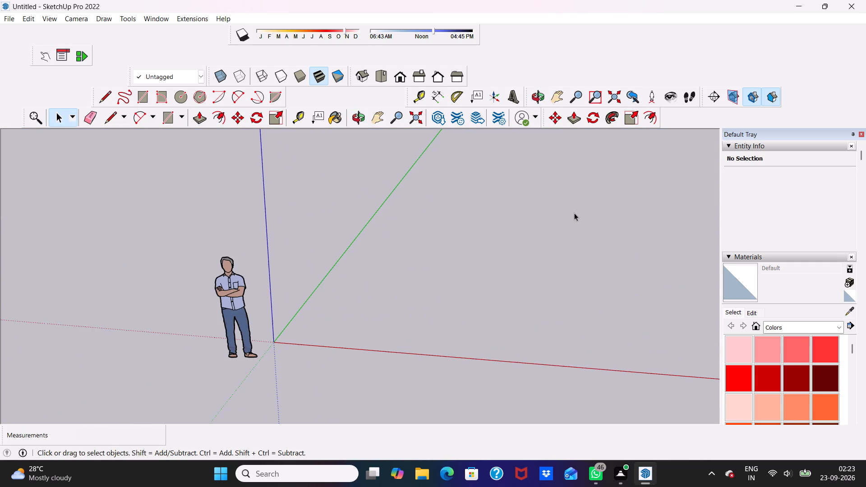
left_click(139, 100)
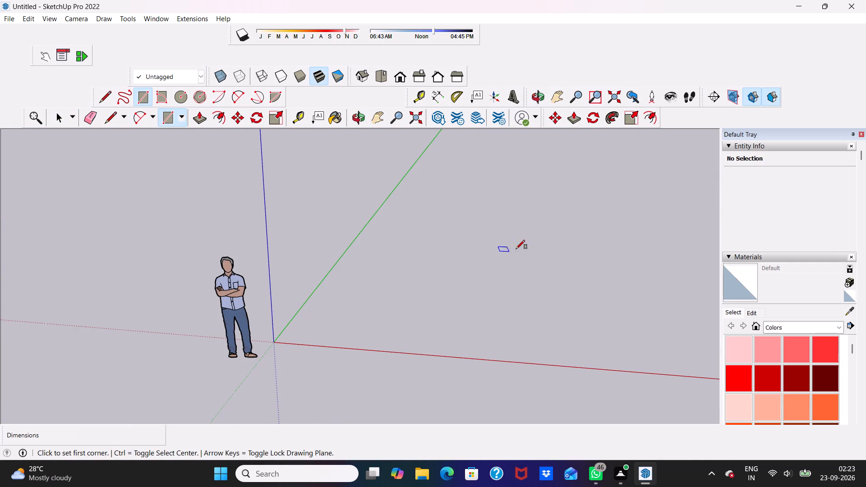
scroll(590, 198, "up", 2)
left_click(510, 183)
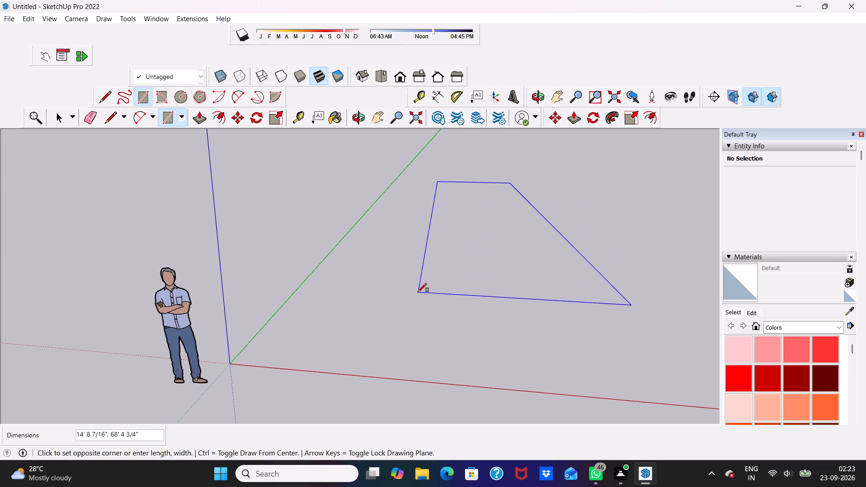
scroll(420, 290, "down", 5)
scroll(336, 257, "down", 3)
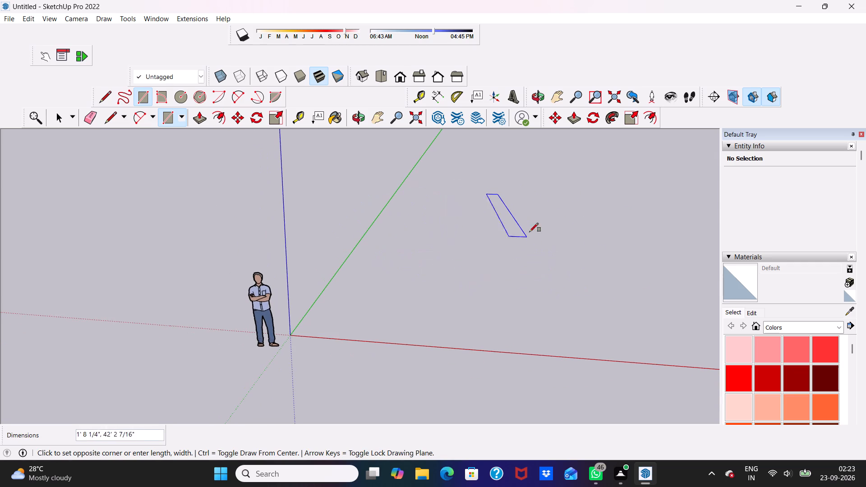
type("60',60'")
key("Return")
scroll(626, 353, "down", 4)
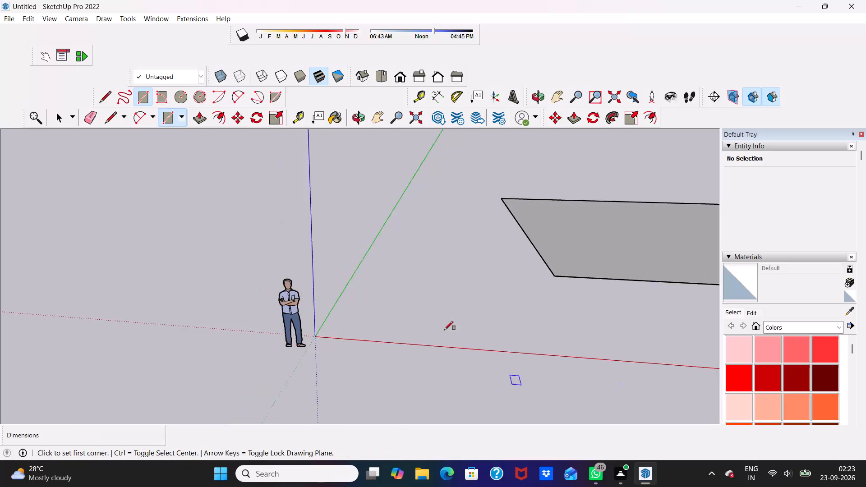
scroll(444, 330, "down", 13)
scroll(639, 249, "up", 1)
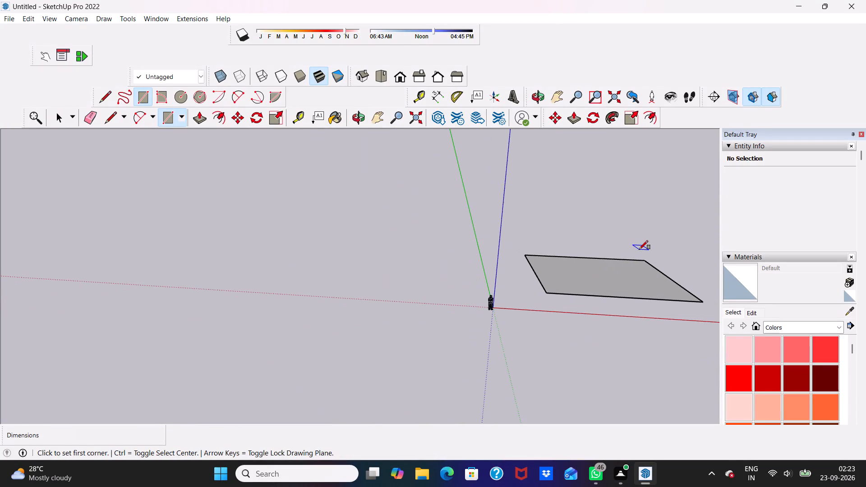
key("space")
Examine the new square and its position relative to the axes from several angles and distances.
scroll(663, 260, "up", 6)
middle_click_drag(607, 271, 634, 388)
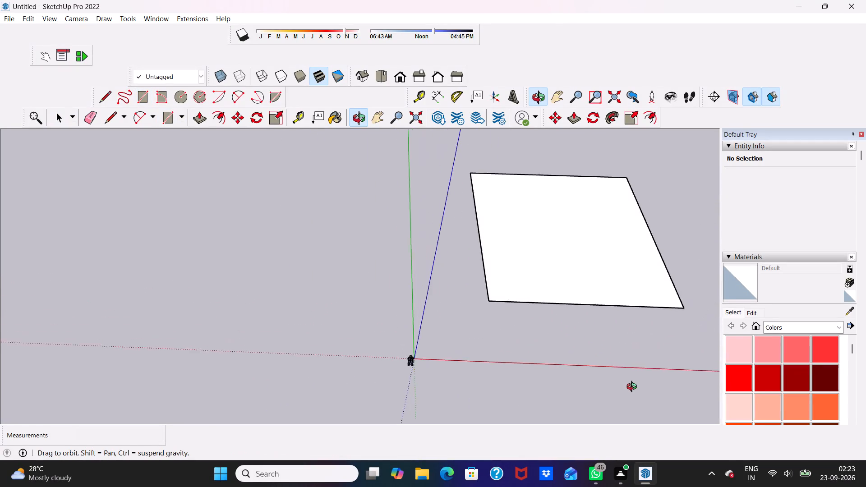
middle_click_drag(634, 388, 621, 350)
scroll(620, 260, "up", 1)
scroll(540, 280, "down", 1)
middle_click_drag(540, 280, 511, 198)
scroll(511, 198, "up", 9)
scroll(341, 189, "down", 10)
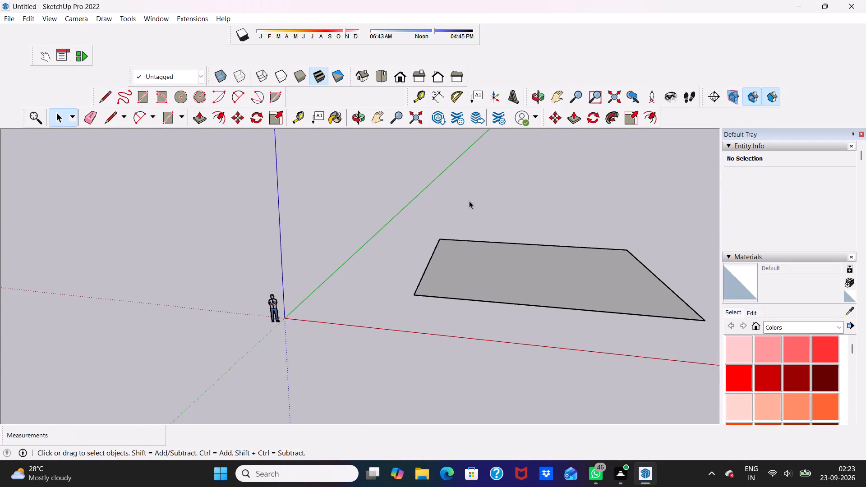
middle_click_drag(470, 201, 496, 274)
middle_click(495, 276)
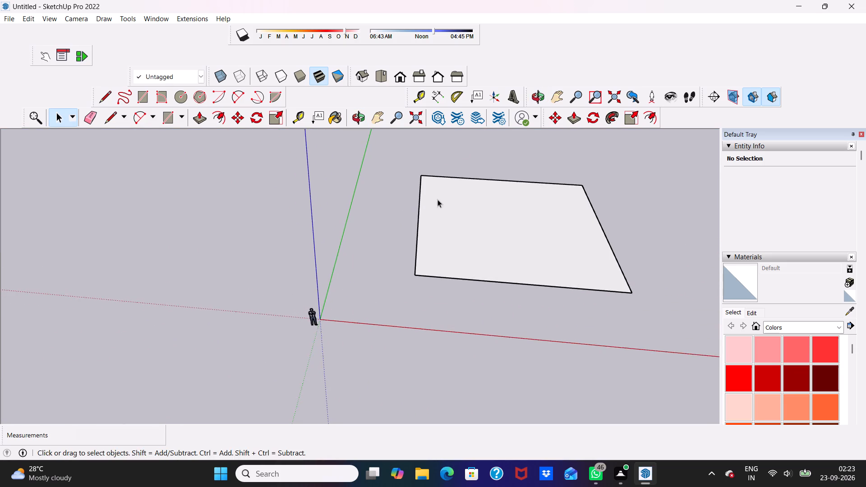
Offset the square's outline outward by about 14' to form a wide ground border short of the axes.
scroll(434, 196, "up", 1)
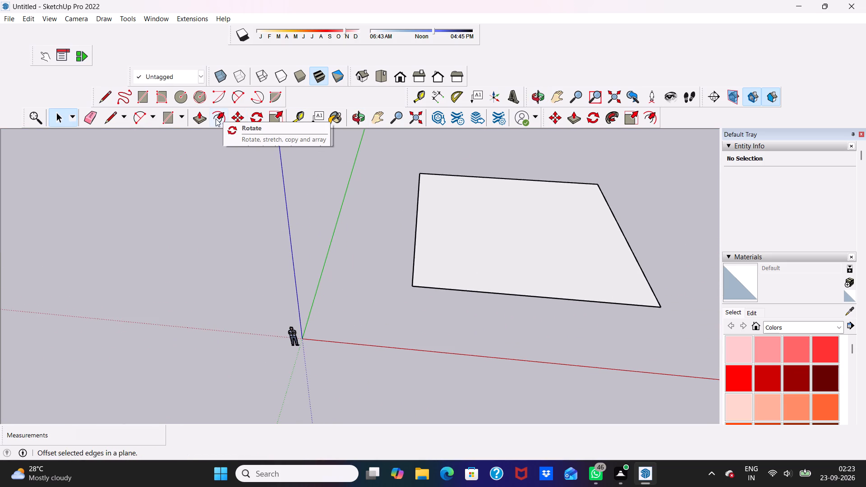
left_click(216, 119)
scroll(413, 261, "up", 1)
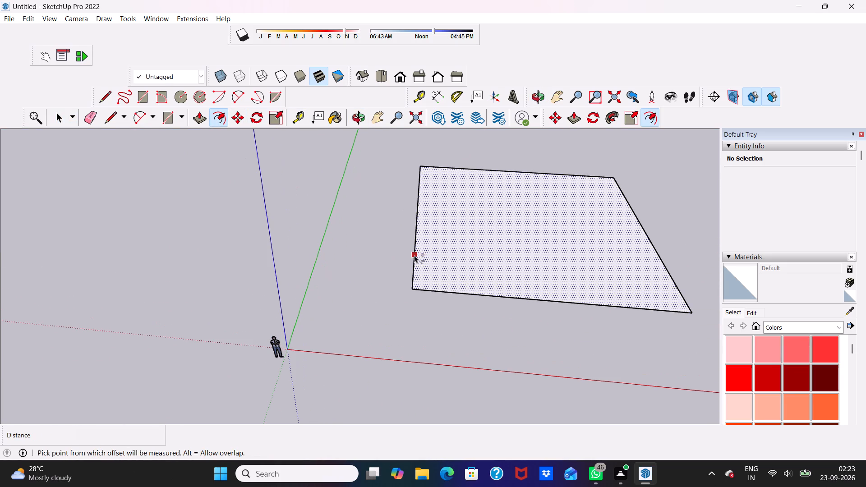
left_click(418, 251)
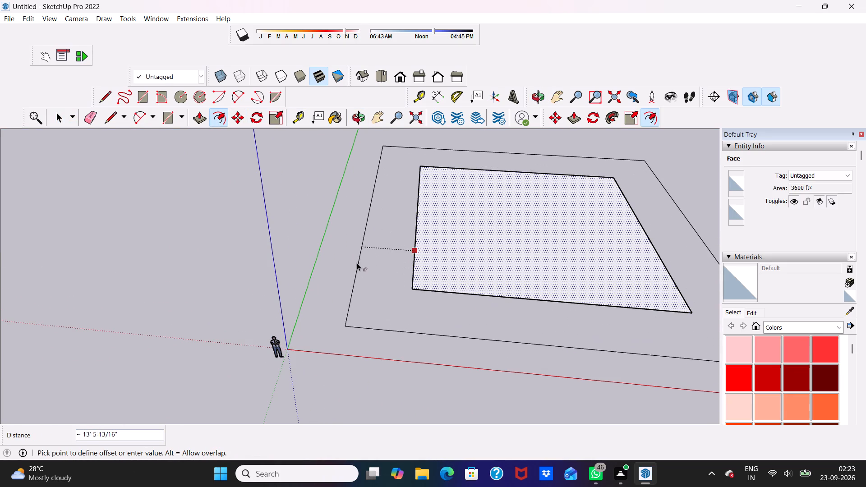
left_click(352, 264)
scroll(503, 272, "down", 3)
middle_click_drag(513, 280, 498, 222)
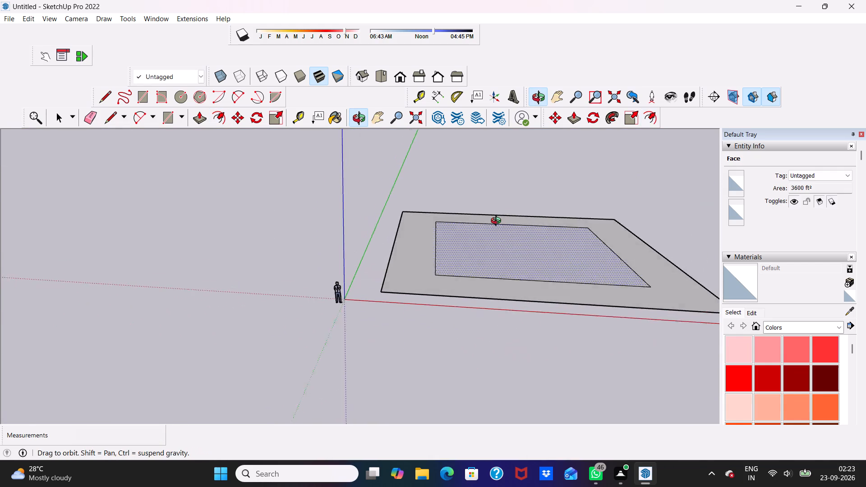
middle_click_drag(498, 222, 496, 222)
middle_click(496, 222)
key("space")
Examine the outer border and inner square from low and high viewing angles.
scroll(521, 291, "down", 2)
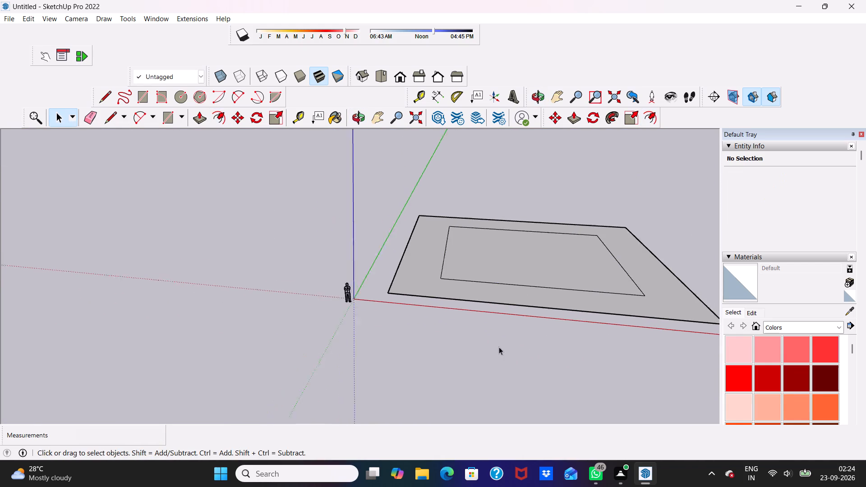
scroll(499, 347, "down", 2)
middle_click_drag(523, 296, 541, 345)
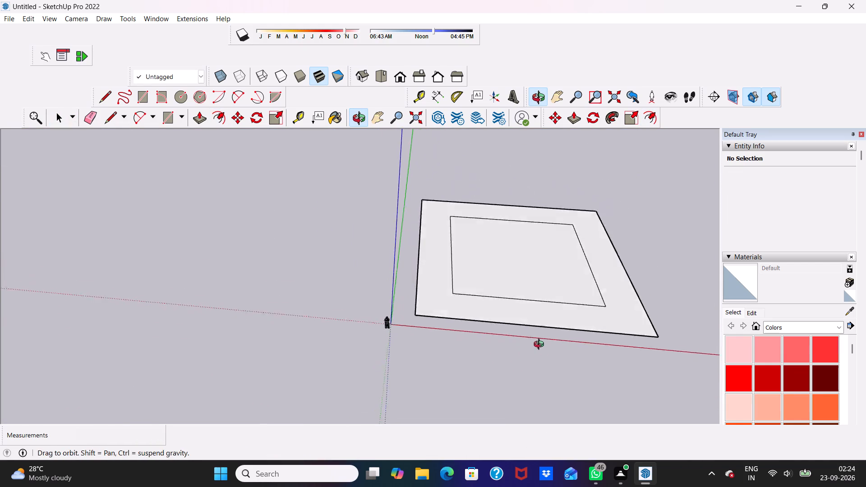
middle_click_drag(541, 345, 529, 265)
scroll(530, 263, "up", 13)
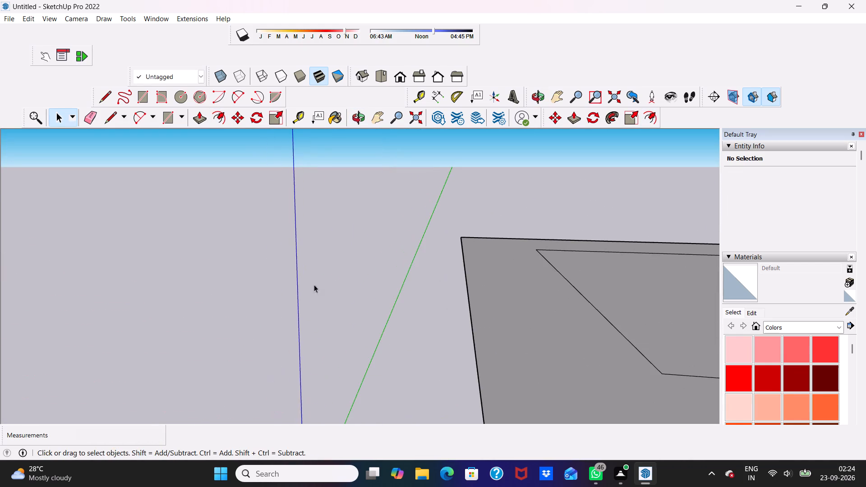
scroll(334, 253, "down", 9)
scroll(643, 259, "up", 4)
scroll(614, 232, "down", 4)
middle_click_drag(614, 232, 616, 232)
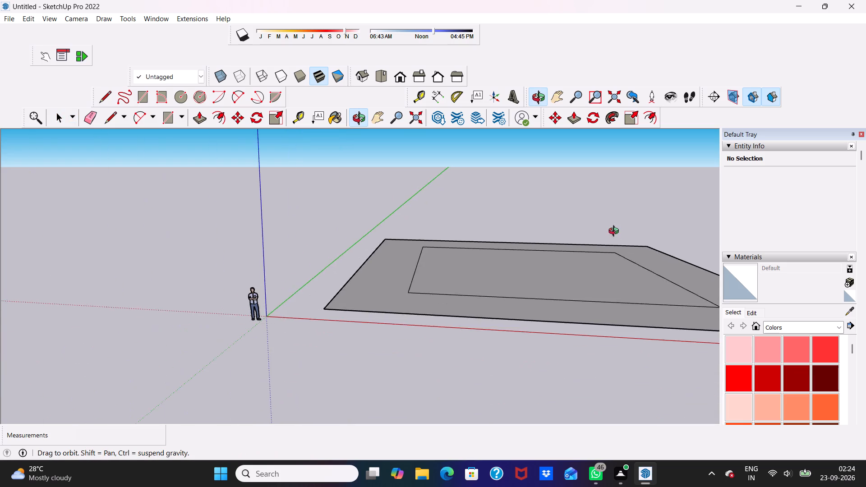
middle_click_drag(616, 232, 631, 340)
Offset the inner 60' square's outline inward by 9" to form the wall thickness.
scroll(246, 107, "up", 1)
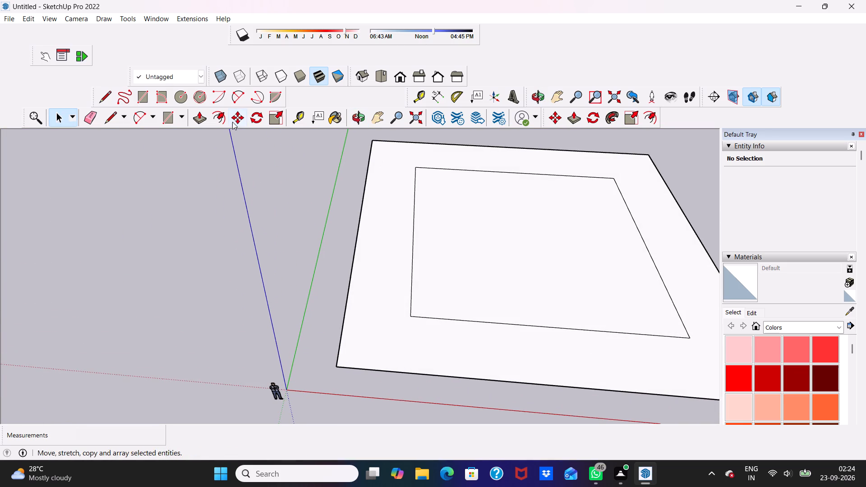
left_click(213, 118)
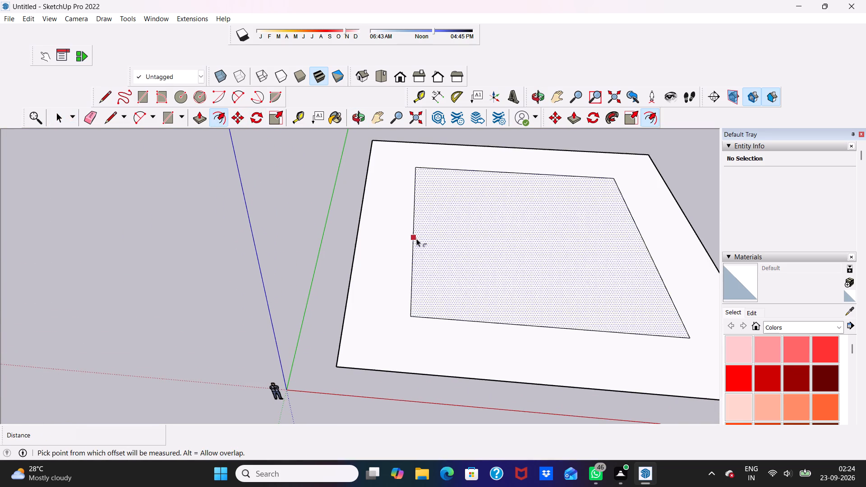
left_click(415, 239)
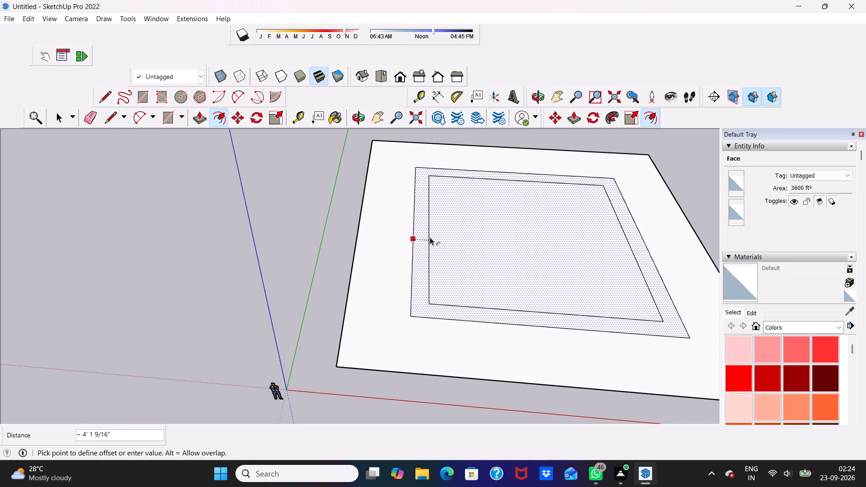
key("9")
key("shift+quotedbl")
key("Return")
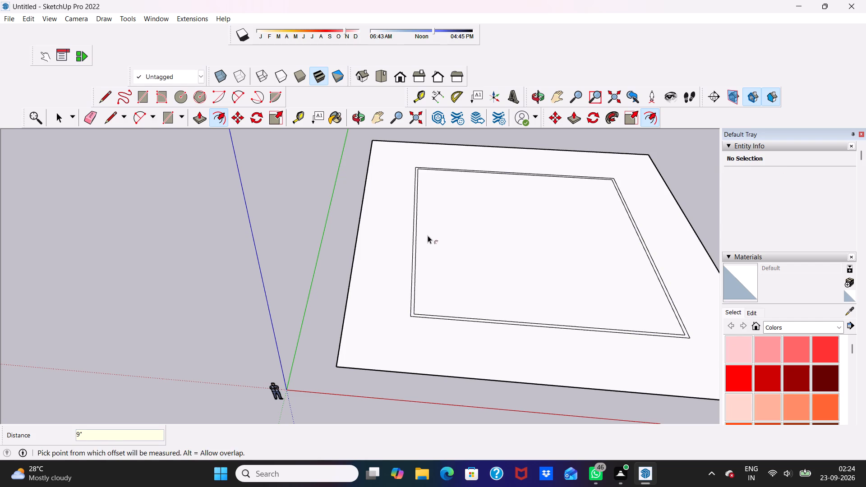
scroll(412, 222, "down", 5)
key("space")
Push/Pull the 9" wall outline between the two inner squares up 10' to raise the perimeter walls.
scroll(436, 272, "up", 5)
left_click(318, 250)
scroll(511, 303, "up", 5)
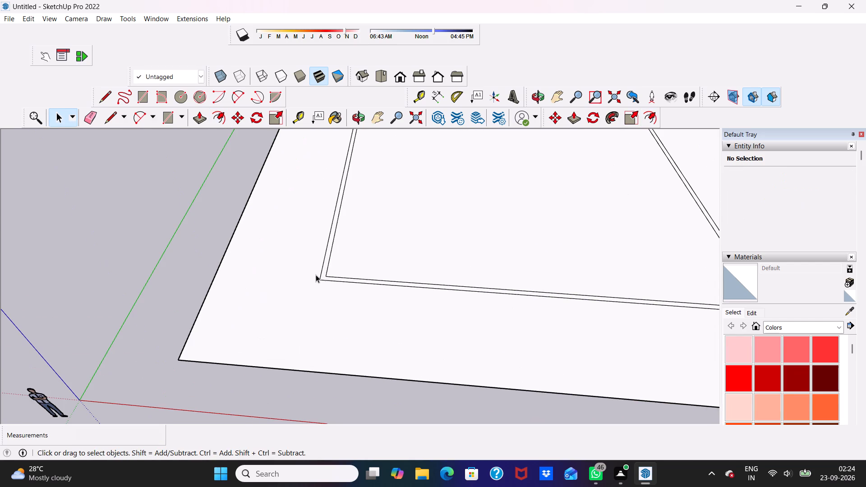
left_click(326, 277)
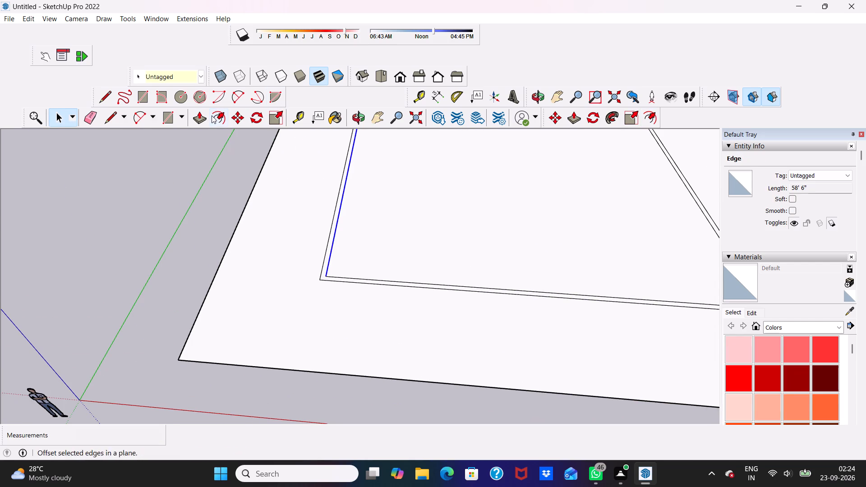
left_click(193, 117)
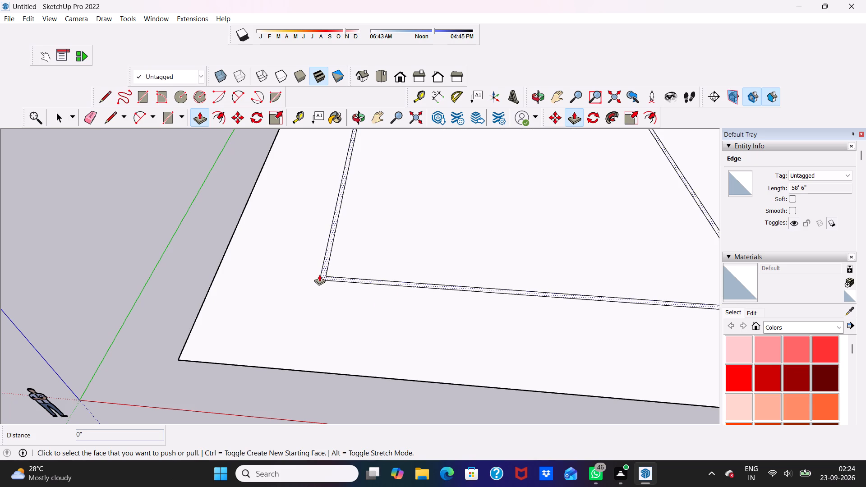
scroll(324, 274, "up", 3)
left_click(324, 273)
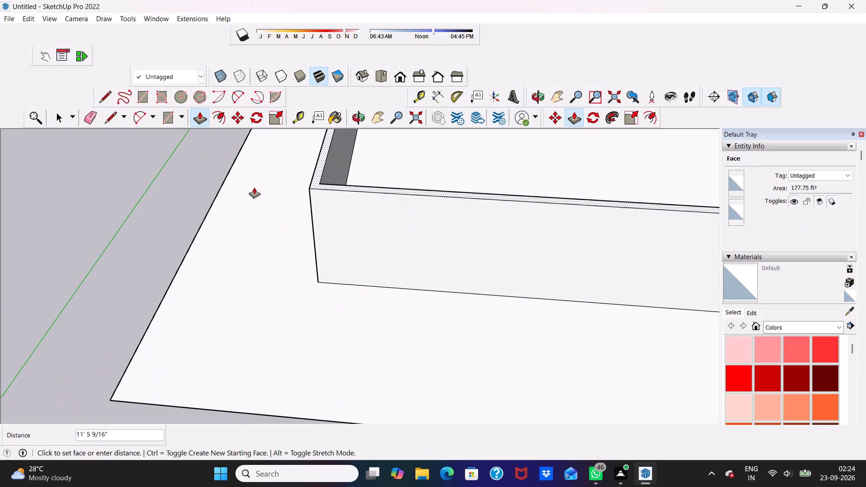
type("10")
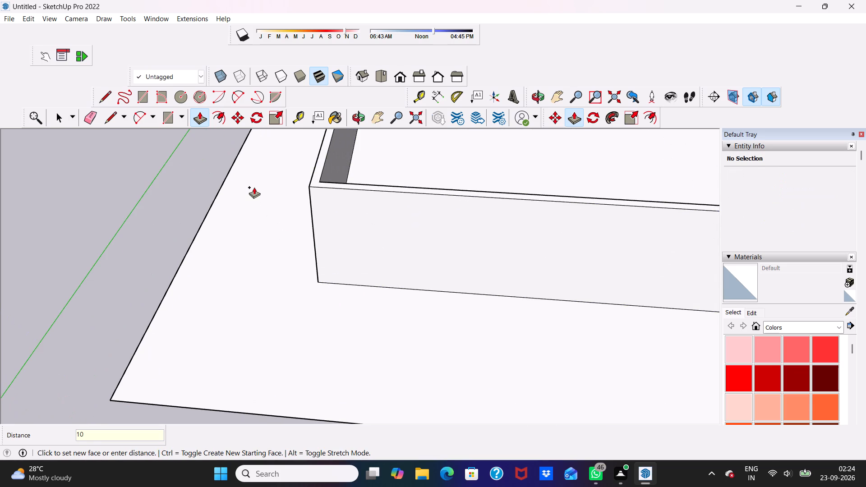
key("apostrophe")
key("Return")
Examine the raised walls and ground border in the front and top views and from several orbited angles.
scroll(254, 187, "down", 7)
middle_click_drag(470, 263, 489, 211)
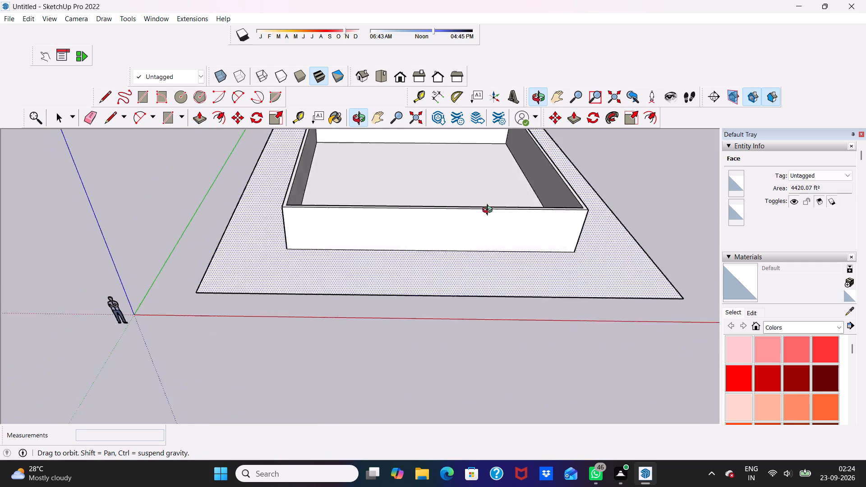
middle_click_drag(489, 211, 445, 119)
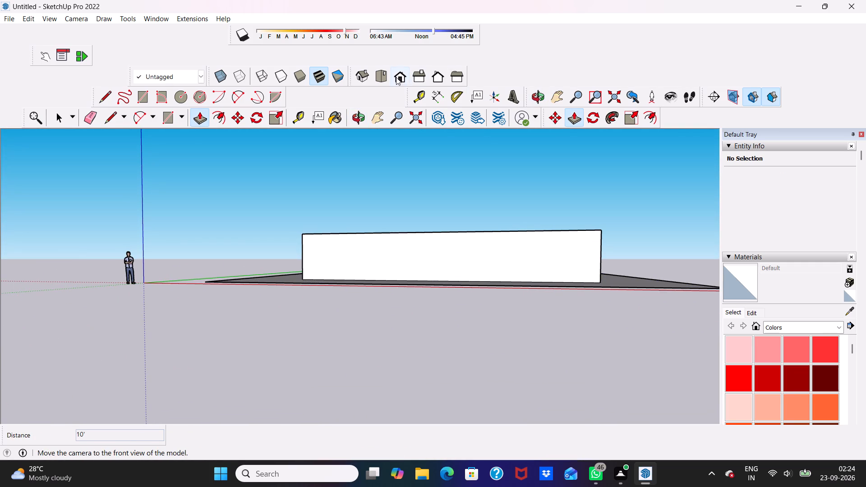
left_click(399, 73)
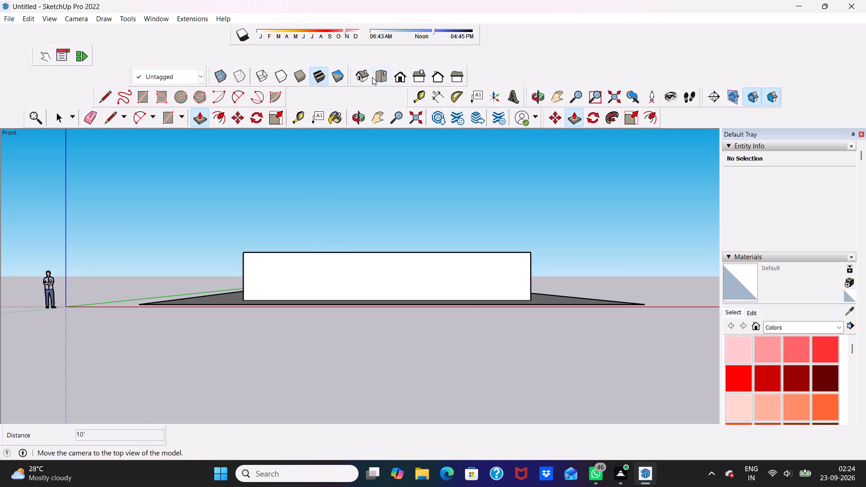
left_click(384, 74)
scroll(378, 242, "down", 3)
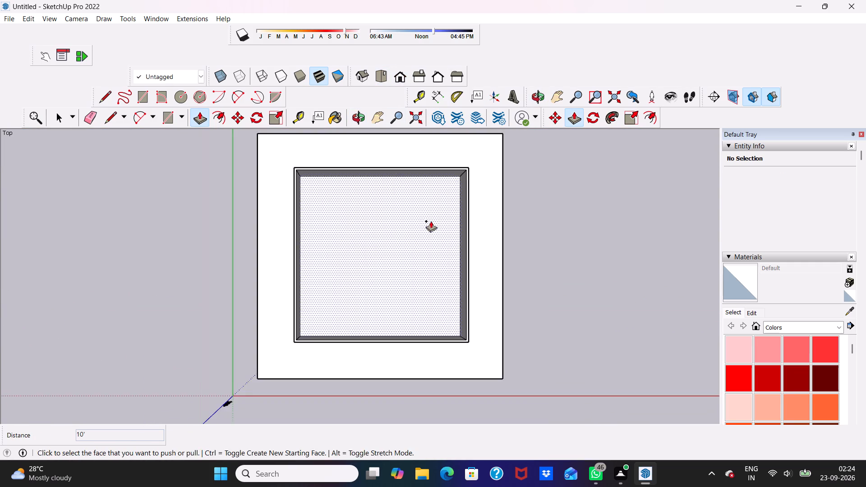
scroll(431, 221, "down", 3)
middle_click_drag(377, 262, 382, 77)
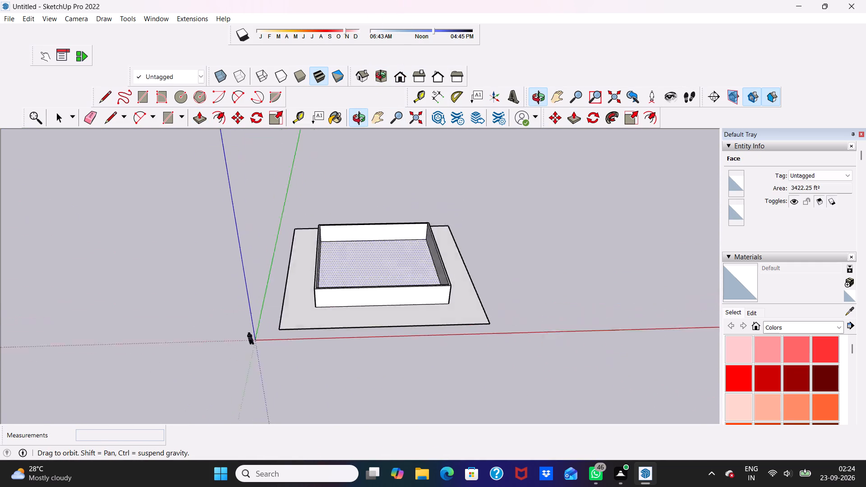
middle_click_drag(382, 77, 394, 142)
middle_click_drag(358, 304, 339, 185)
scroll(371, 259, "up", 3)
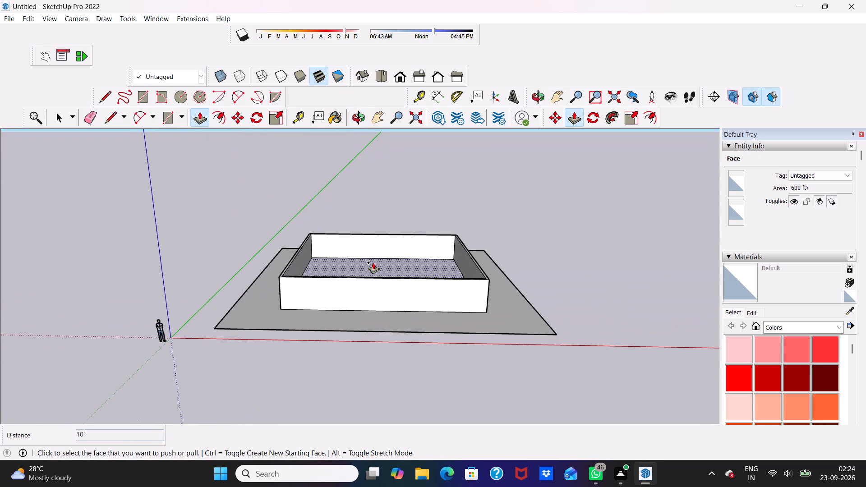
scroll(373, 262, "up", 4)
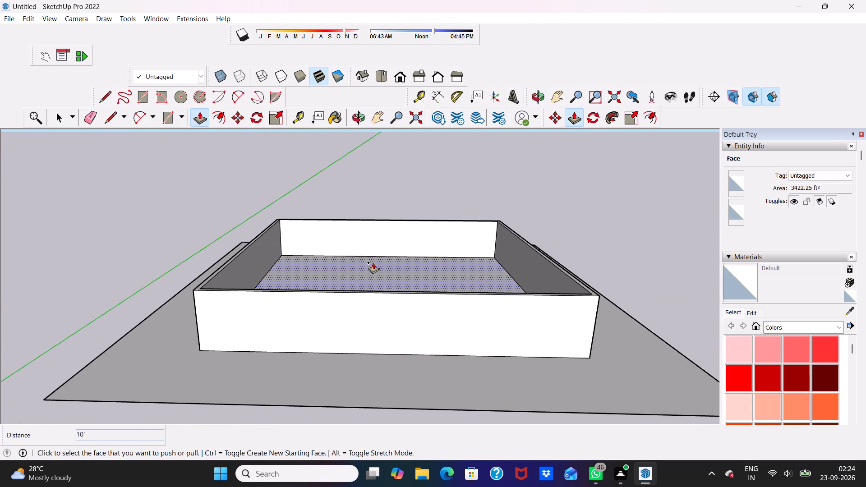
scroll(373, 262, "up", 3)
scroll(373, 262, "down", 2)
key("space")
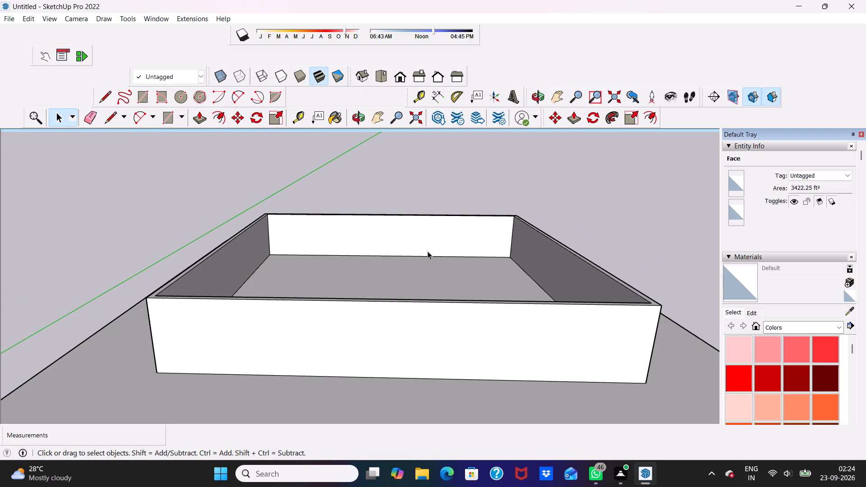
scroll(434, 253, "down", 6)
middle_click_drag(433, 322, 410, 328)
scroll(410, 328, "up", 10)
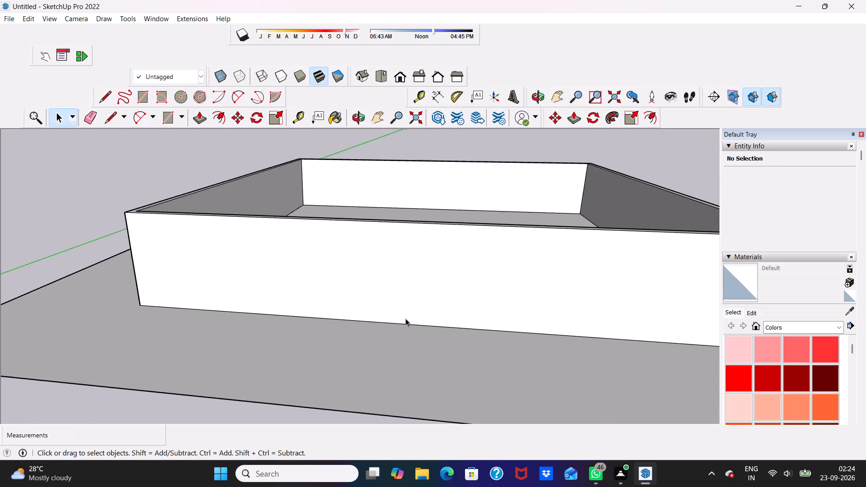
middle_click_drag(407, 321, 486, 289)
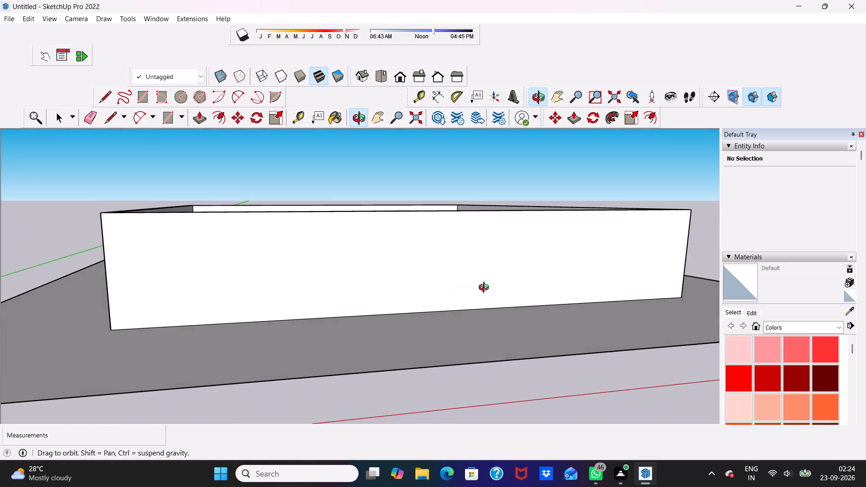
middle_click_drag(486, 289, 452, 289)
scroll(435, 240, "down", 4)
middle_click_drag(433, 245, 433, 246)
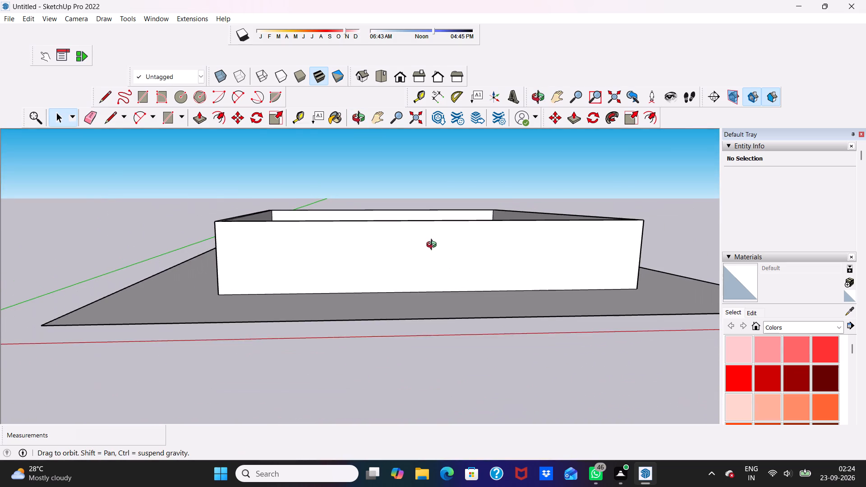
middle_click_drag(433, 246, 429, 272)
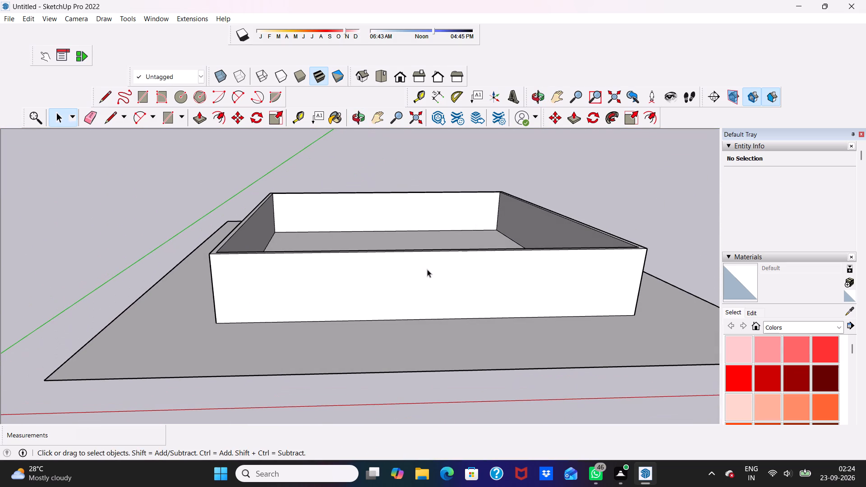
scroll(427, 269, "up", 3)
scroll(405, 246, "down", 3)
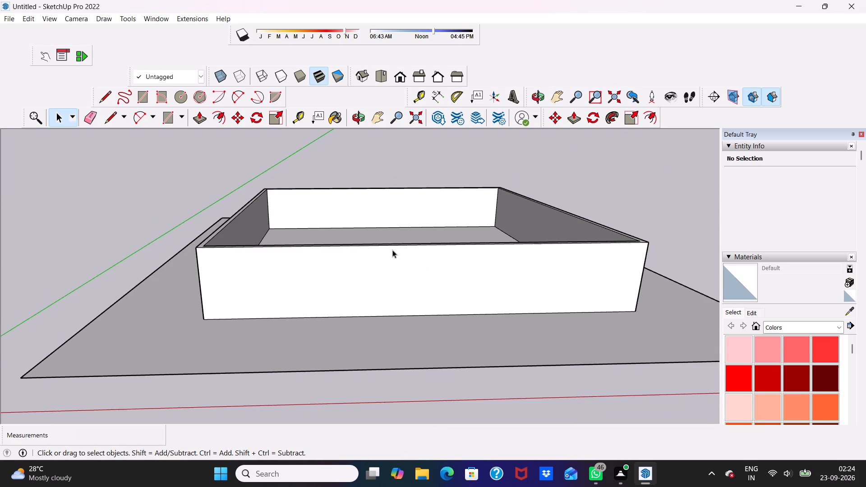
scroll(391, 258, "down", 1)
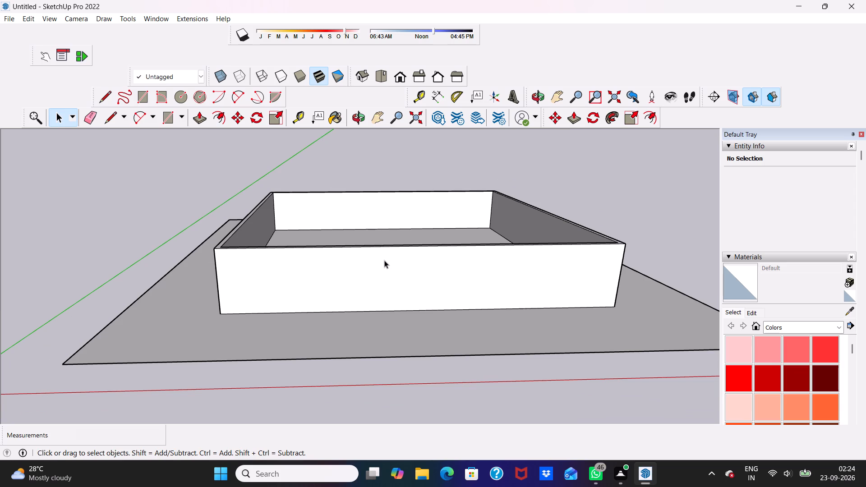
scroll(381, 259, "down", 1)
Draw a rectangular strip about 2' 2" wide and 58' 6" long across the middle of the floor, between opposite walls.
middle_click_drag(381, 259, 328, 388)
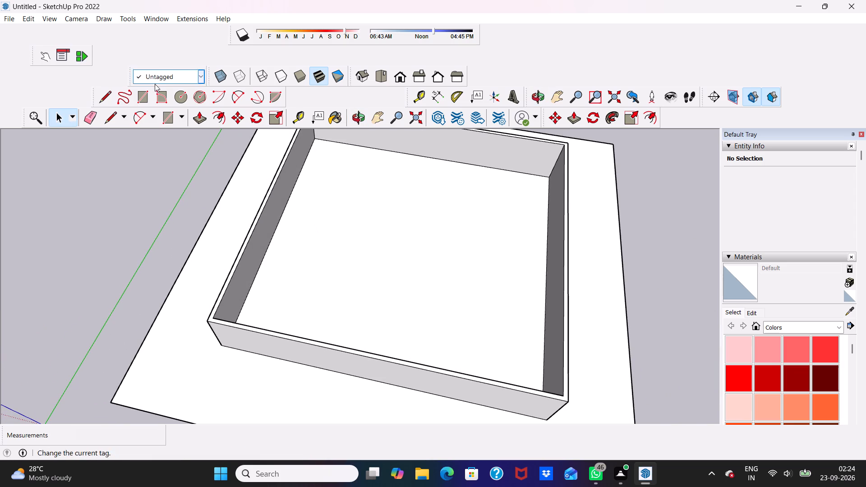
left_click(140, 92)
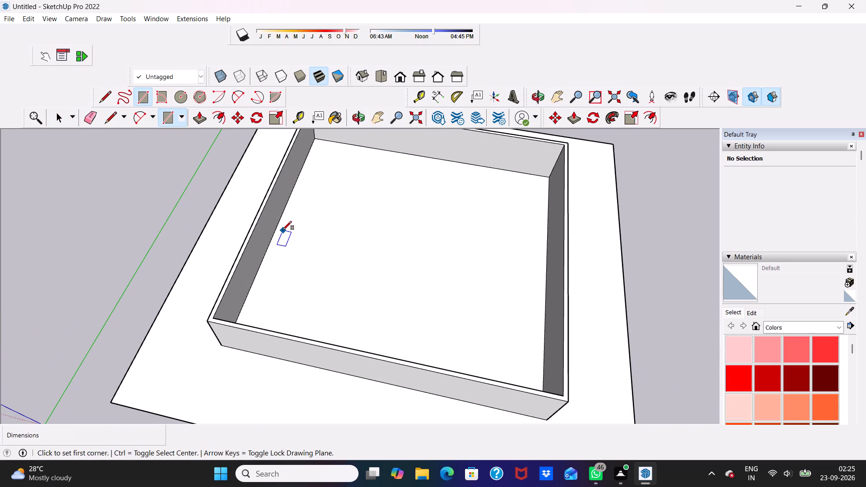
left_click(275, 234)
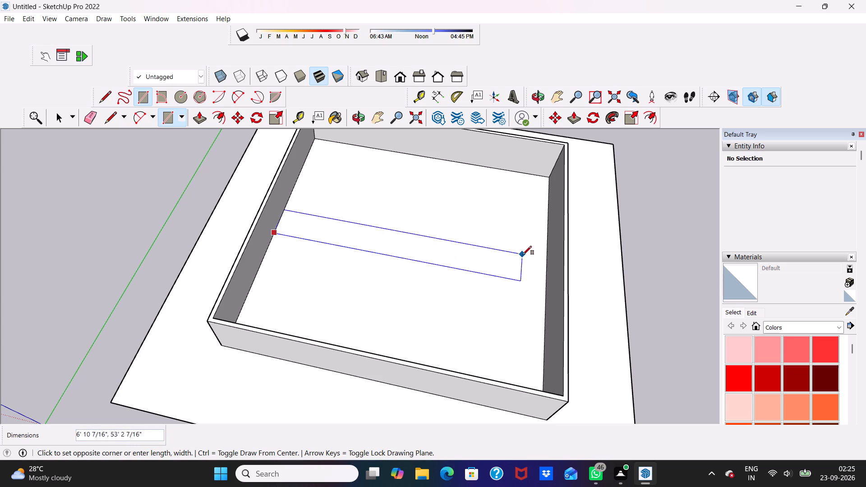
left_click(548, 273)
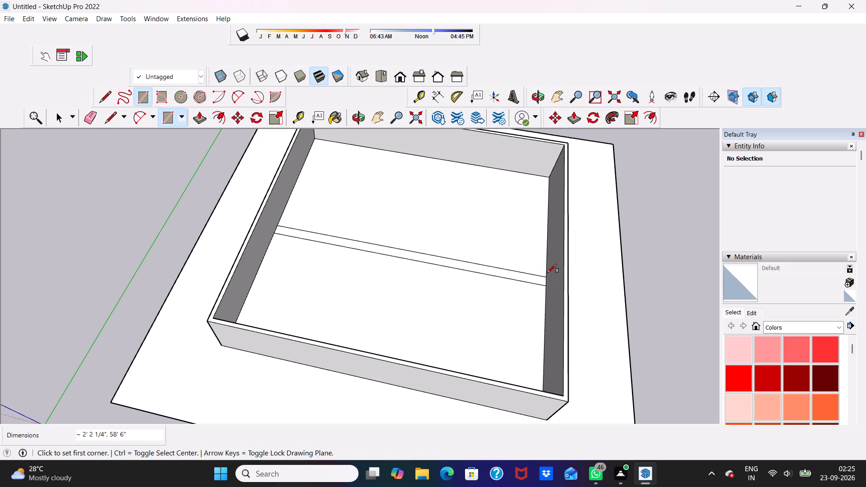
key("space")
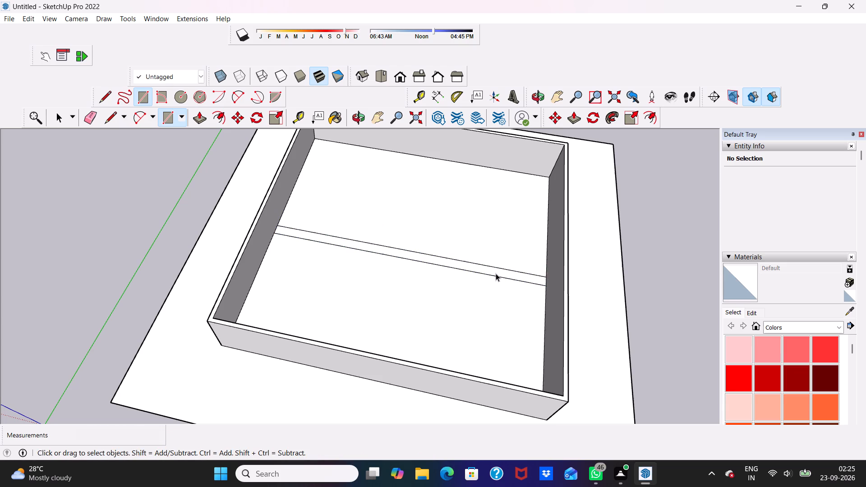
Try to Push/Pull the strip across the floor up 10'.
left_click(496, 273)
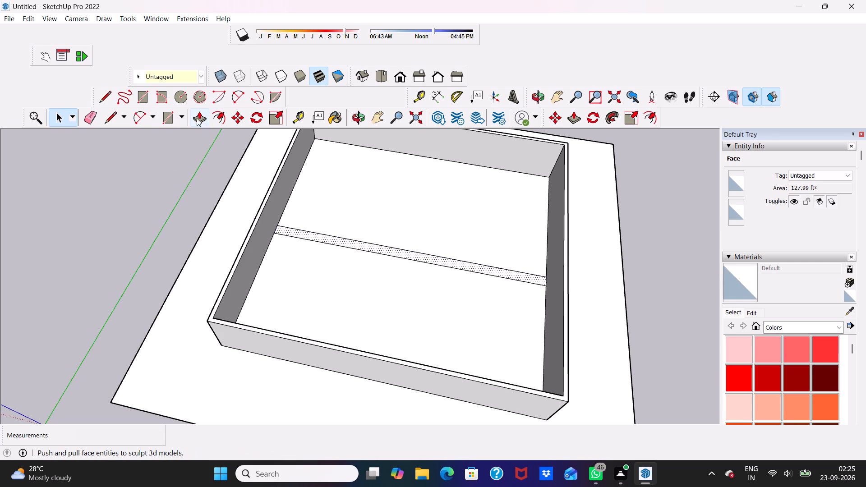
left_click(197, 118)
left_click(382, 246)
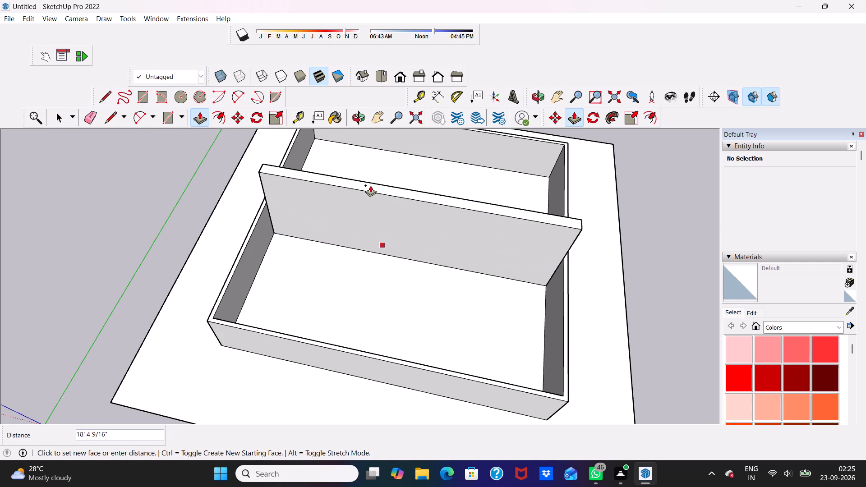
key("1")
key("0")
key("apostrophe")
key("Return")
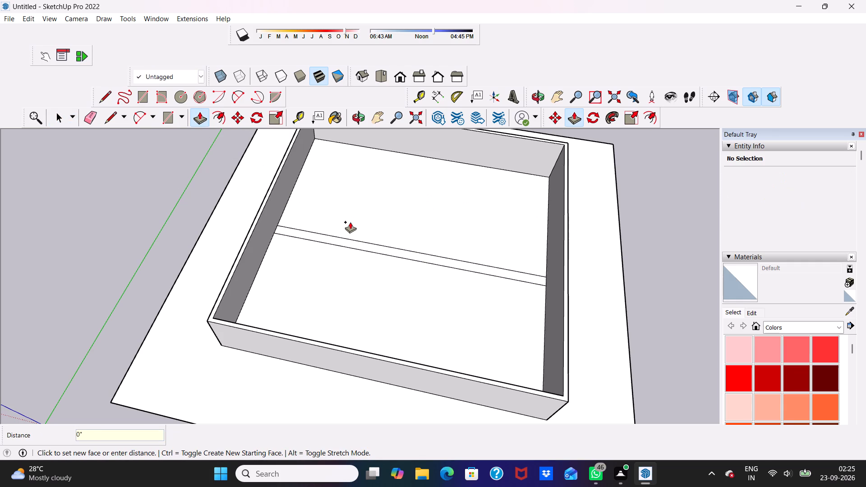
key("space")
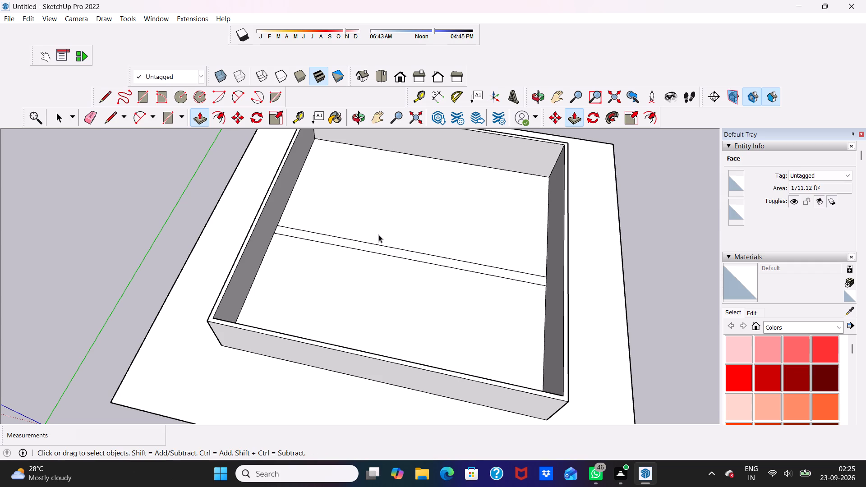
Push/Pull the strip across the floor up 10' to form a partition wall level with the perimeter walls.
scroll(386, 248, "up", 6)
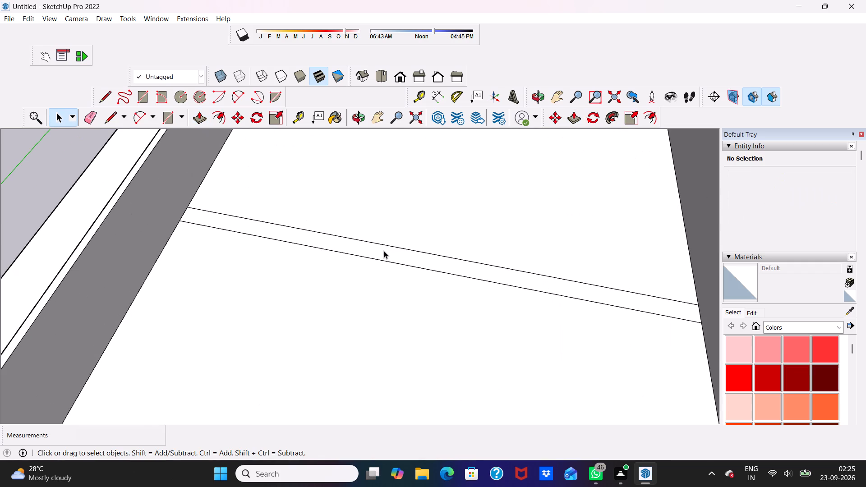
left_click(384, 251)
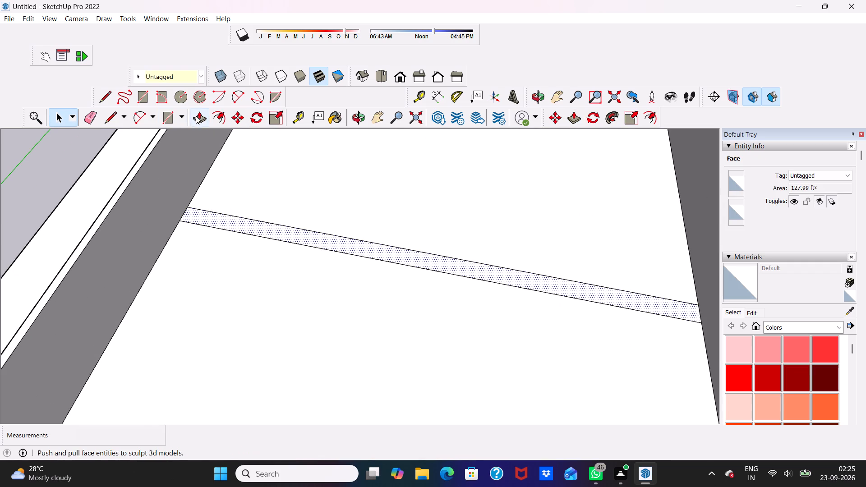
left_click(197, 115)
left_click(228, 213)
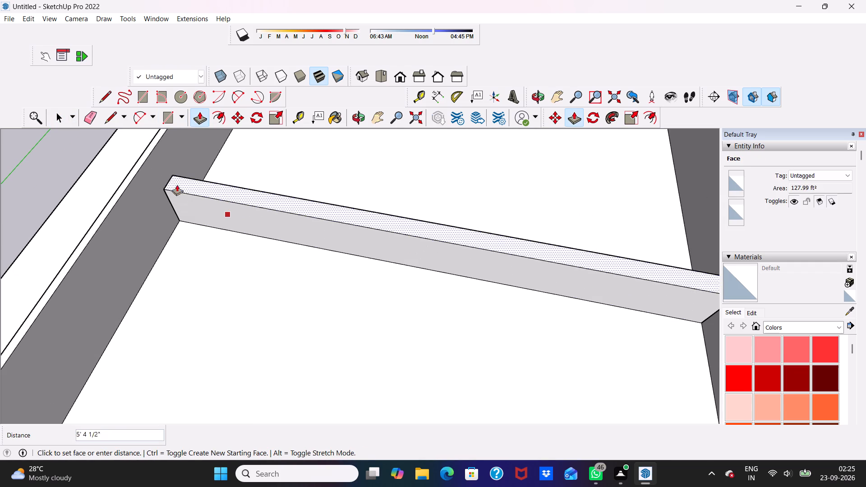
type("10'")
key("Return")
Examine the partition wall and perimeter walls from low, high and angled viewpoints, close up and in full.
scroll(149, 249, "down", 5)
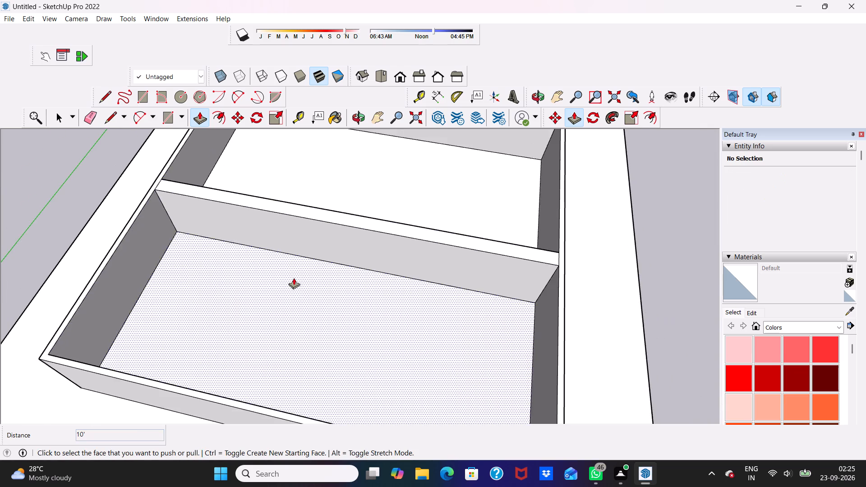
scroll(294, 278, "down", 2)
middle_click_drag(295, 278, 359, 210)
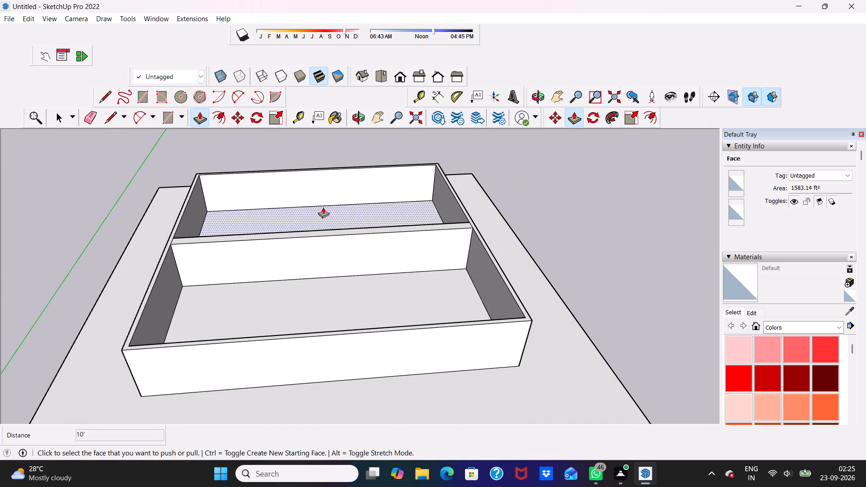
key("space")
scroll(301, 275, "up", 2)
middle_click_drag(301, 275, 295, 194)
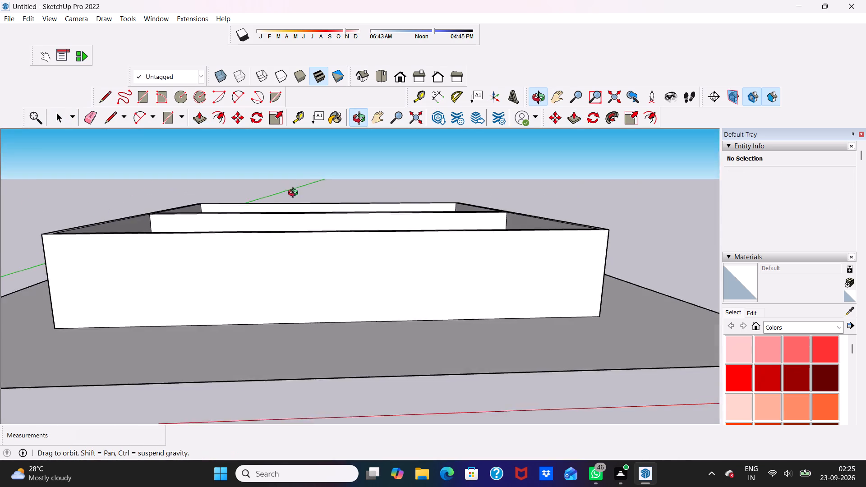
middle_click_drag(295, 194, 296, 218)
scroll(289, 216, "up", 1)
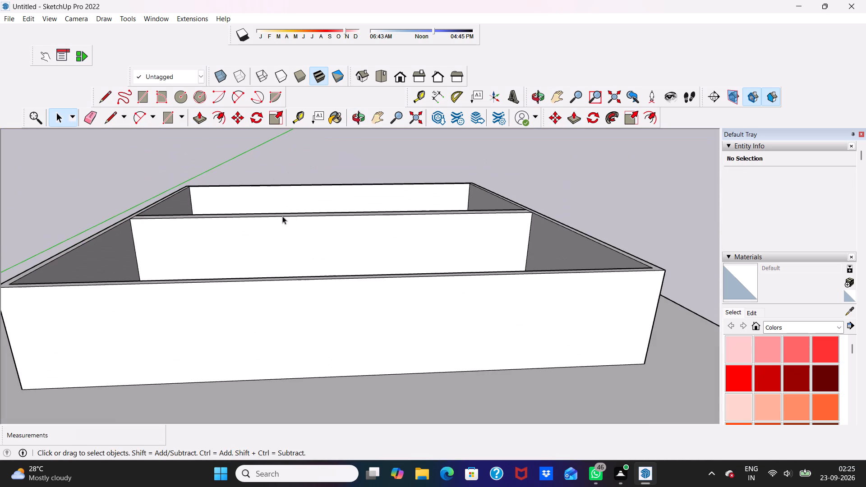
scroll(272, 223, "up", 2)
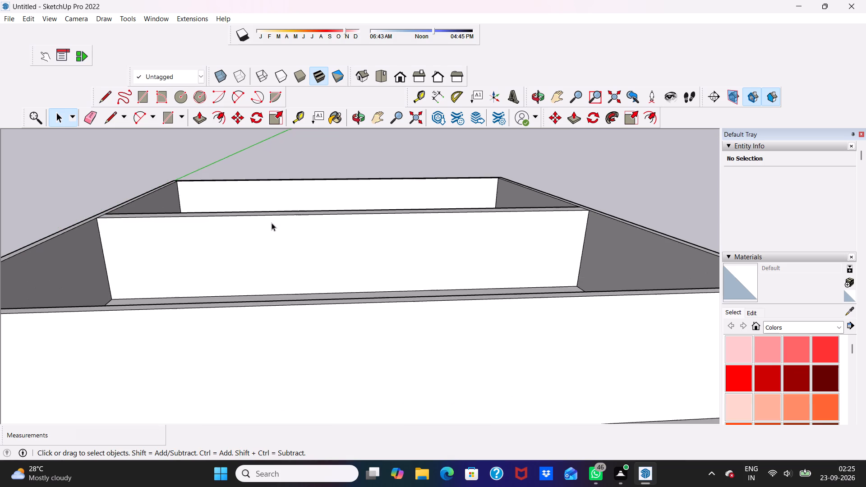
scroll(272, 221, "up", 1)
scroll(259, 207, "down", 3)
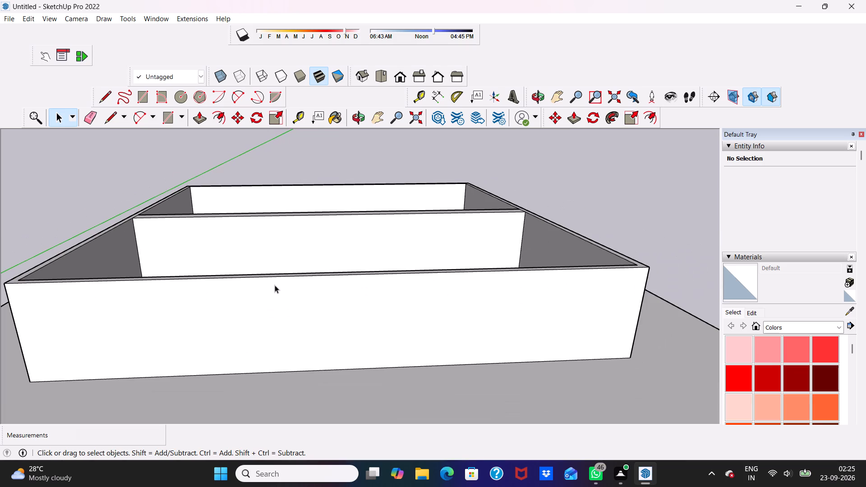
middle_click_drag(275, 285, 283, 258)
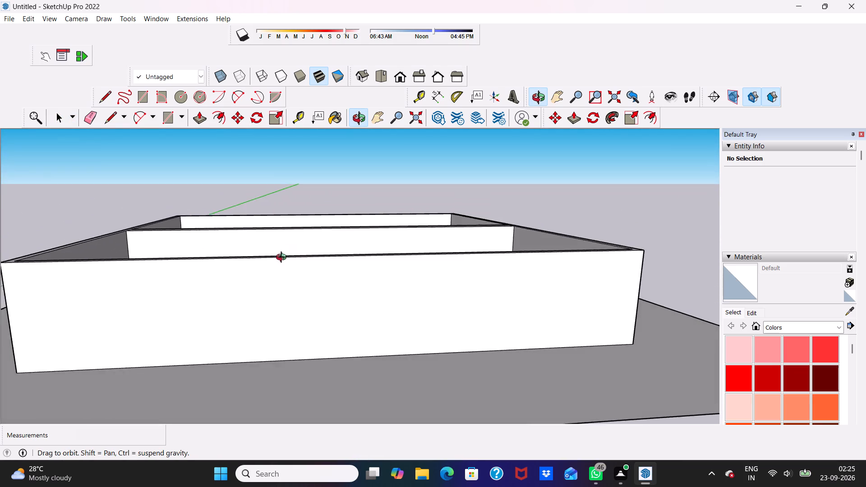
middle_click_drag(283, 258, 320, 257)
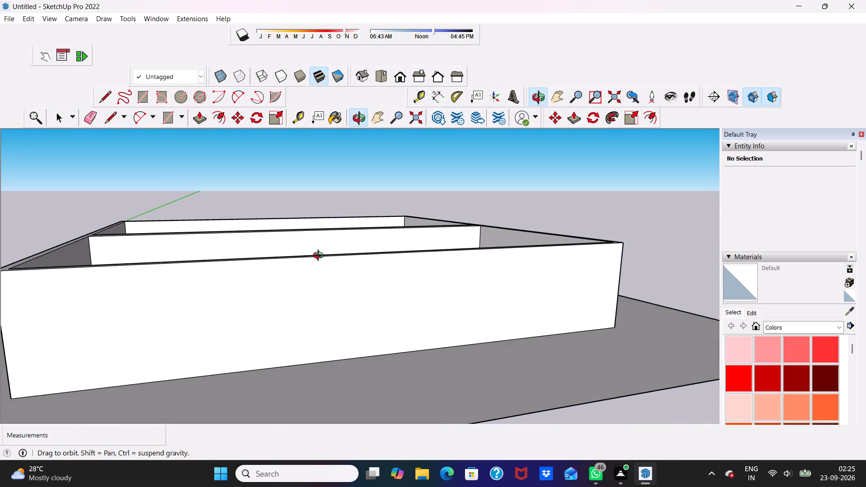
middle_click_drag(320, 257, 260, 263)
scroll(278, 233, "down", 7)
middle_click_drag(355, 236, 347, 292)
middle_click(347, 292)
middle_click(347, 292)
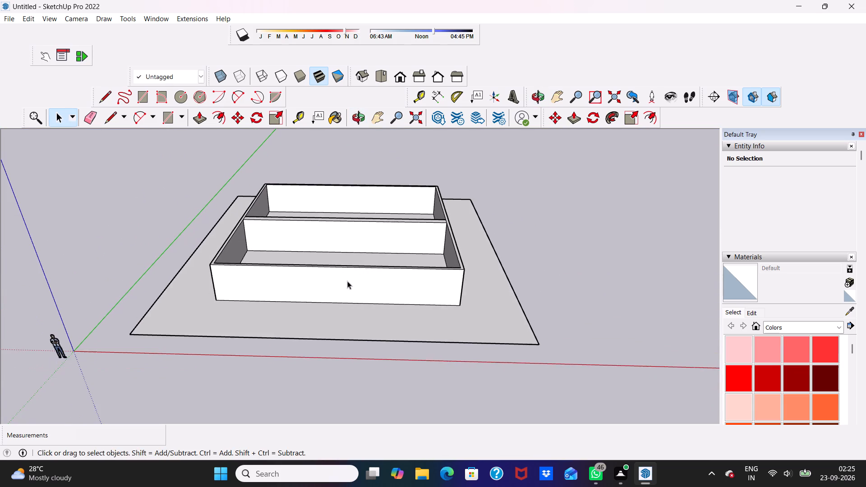
scroll(331, 251, "up", 2)
scroll(259, 216, "up", 3)
scroll(253, 210, "down", 3)
middle_click_drag(253, 210, 273, 287)
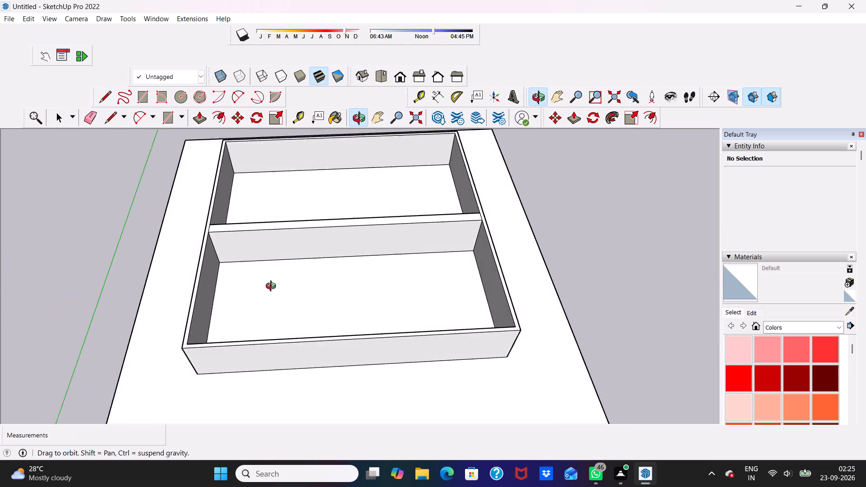
middle_click_drag(273, 287, 276, 316)
middle_click(276, 316)
middle_click(276, 316)
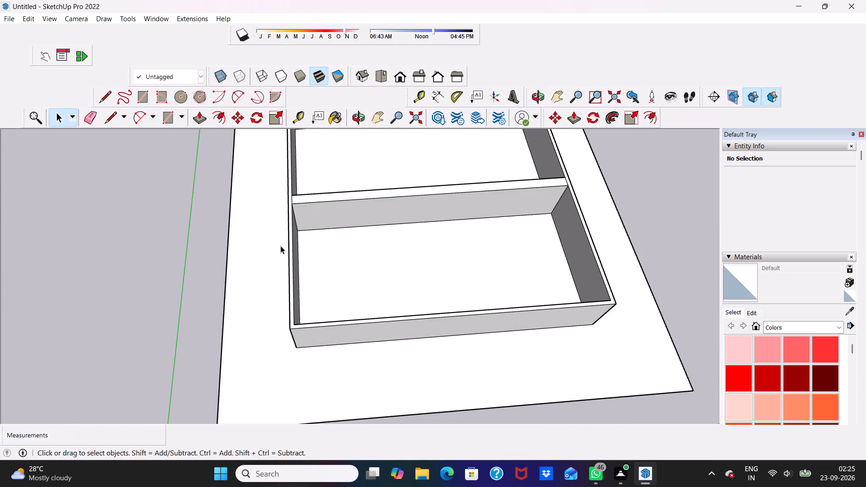
scroll(281, 244, "up", 2)
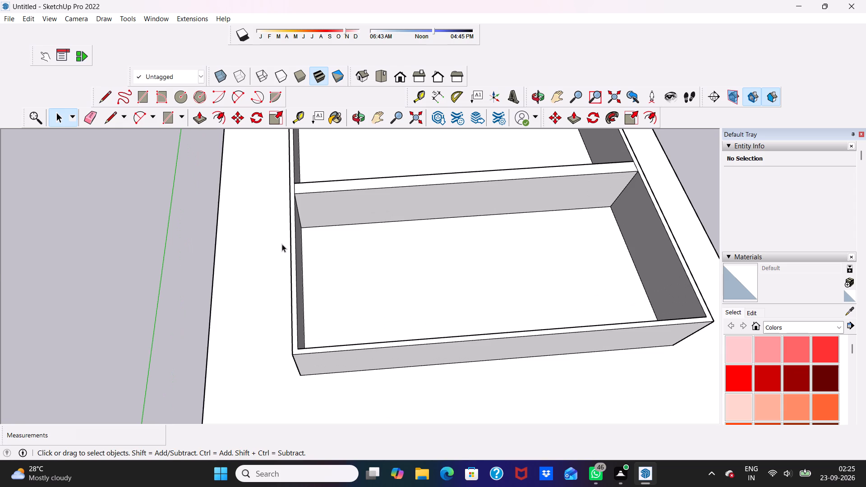
scroll(240, 255, "down", 6)
scroll(327, 191, "down", 1)
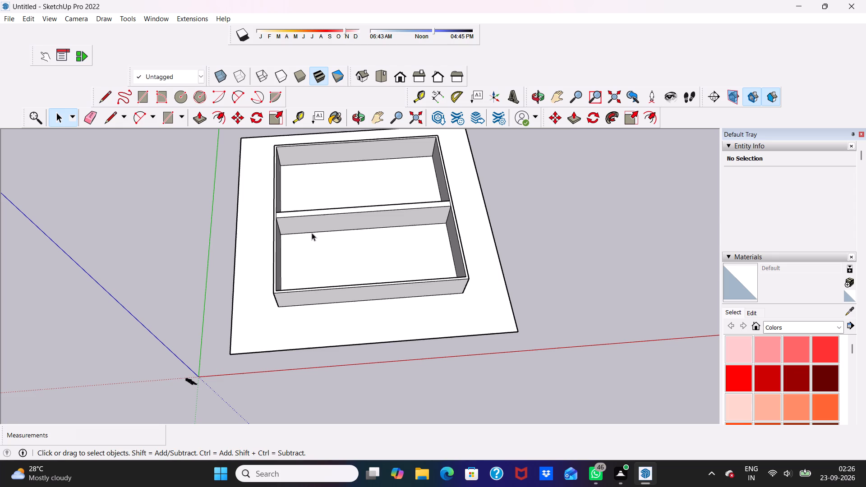
Draw a floor rectangle about 7 5/16" wide and 29' 3" long from the far perimeter wall to the cross partition, near the side wall by the green axis.
scroll(312, 233, "up", 1)
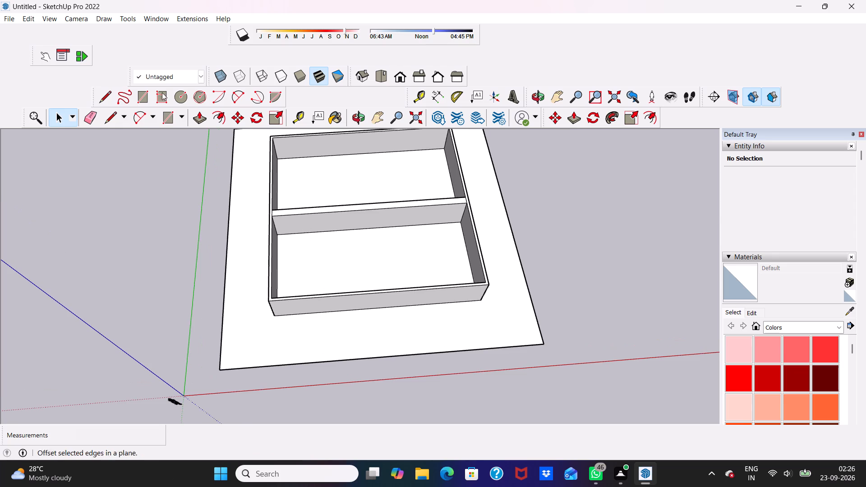
left_click(145, 95)
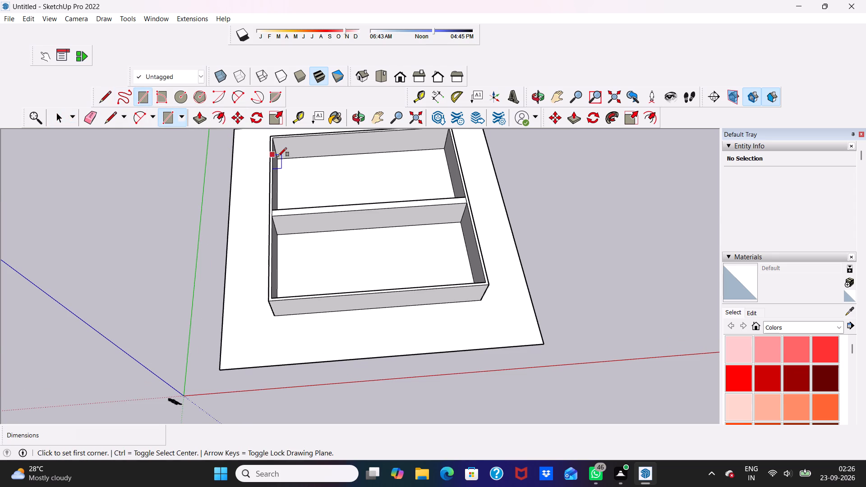
scroll(279, 157, "up", 7)
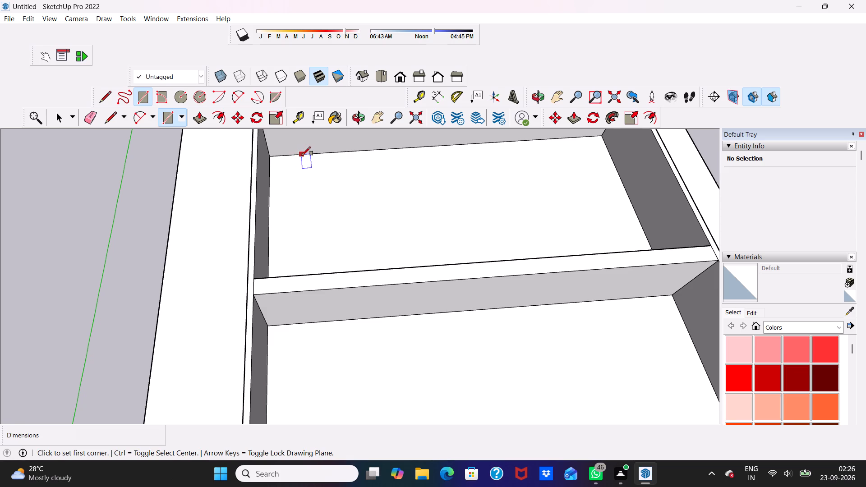
left_click(304, 156)
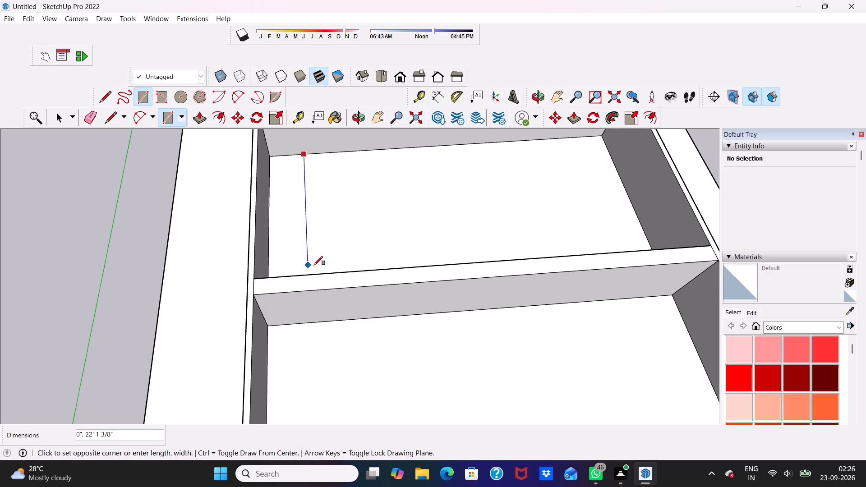
scroll(322, 259, "down", 1)
middle_click_drag(322, 259, 322, 294)
scroll(329, 271, "up", 2)
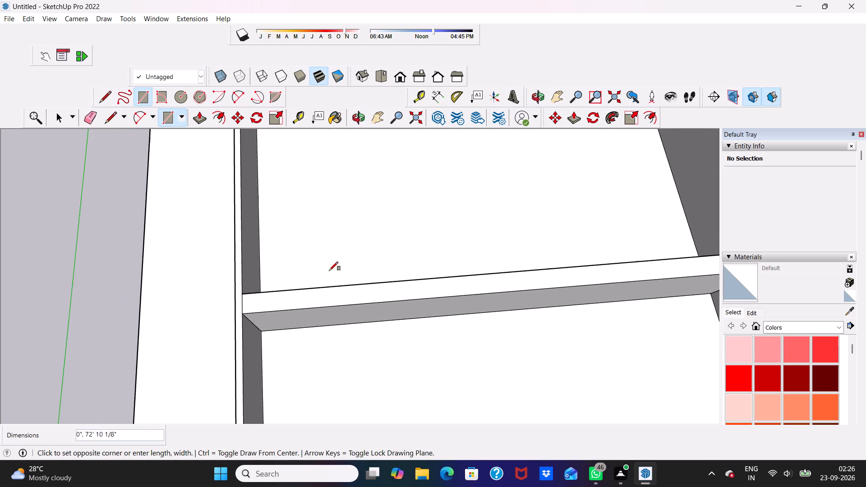
scroll(308, 283, "up", 7)
middle_click_drag(317, 288, 317, 369)
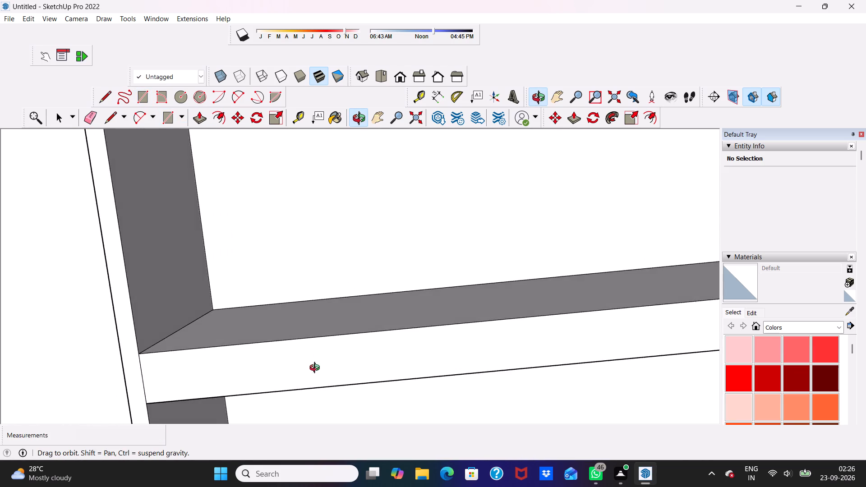
middle_click_drag(317, 369, 317, 369)
scroll(314, 327, "up", 2)
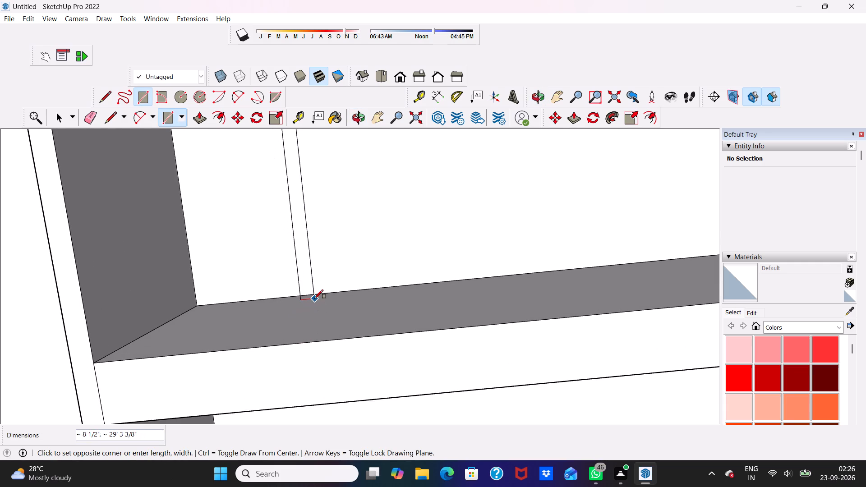
left_click(315, 293)
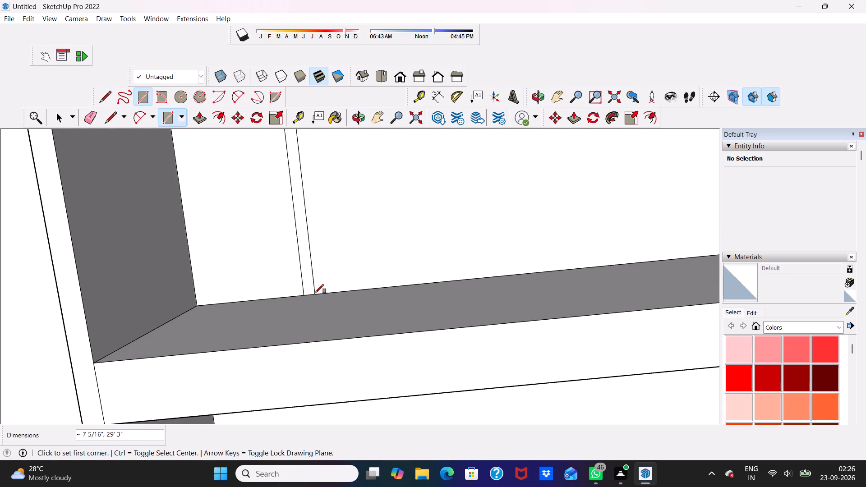
key("space")
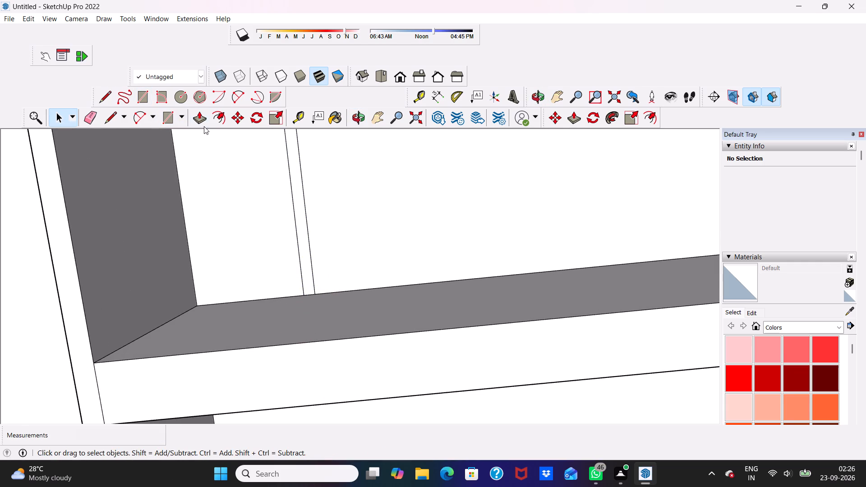
Push/Pull the narrow floor strip up 10' to form a second partition wall.
left_click(199, 118)
left_click(295, 190)
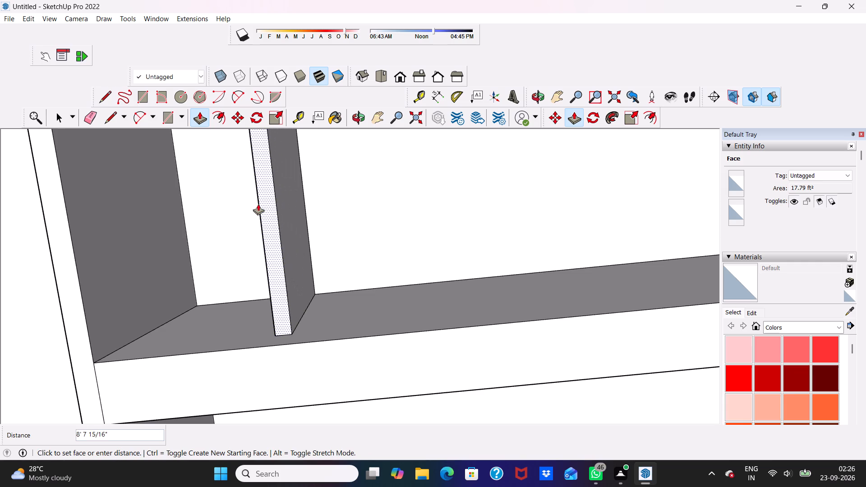
type("10'")
key("Return")
Push/Pull the long side face of the cross partition inward about 1' 4 7/8" to thin the wall.
scroll(258, 204, "down", 4)
scroll(259, 208, "up", 1)
scroll(264, 222, "down", 2)
middle_click_drag(307, 263, 343, 194)
scroll(310, 190, "down", 5)
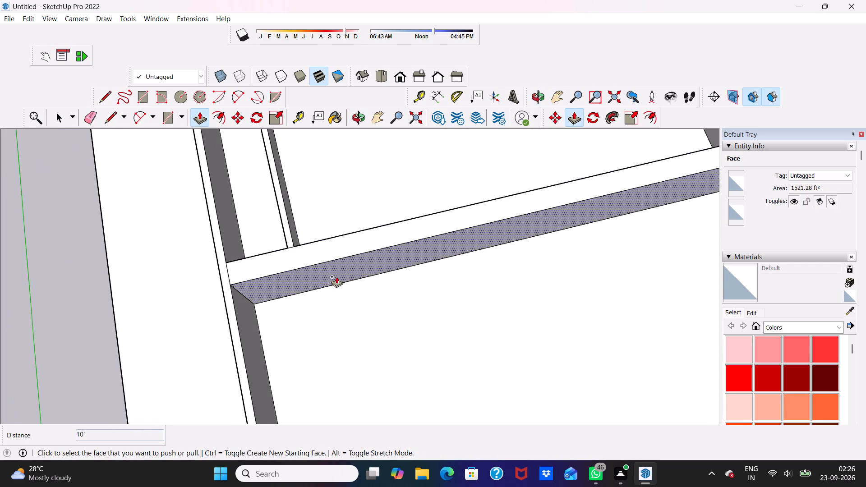
scroll(350, 268, "up", 3)
key("space")
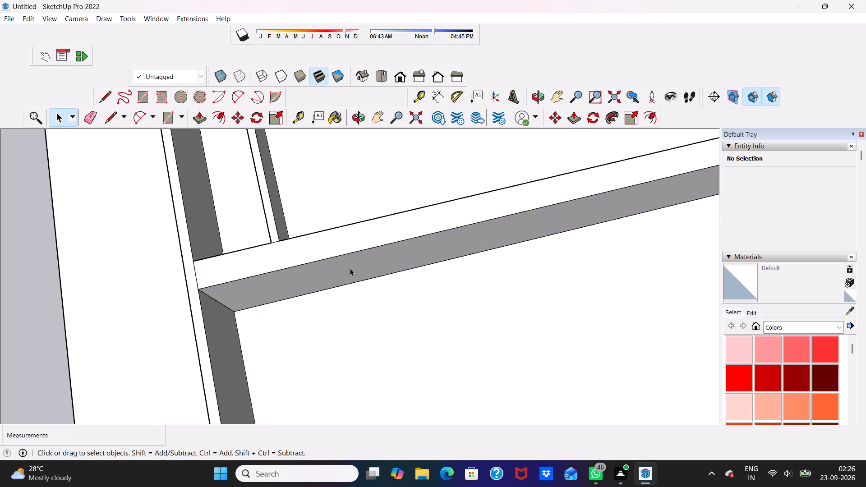
left_click(350, 268)
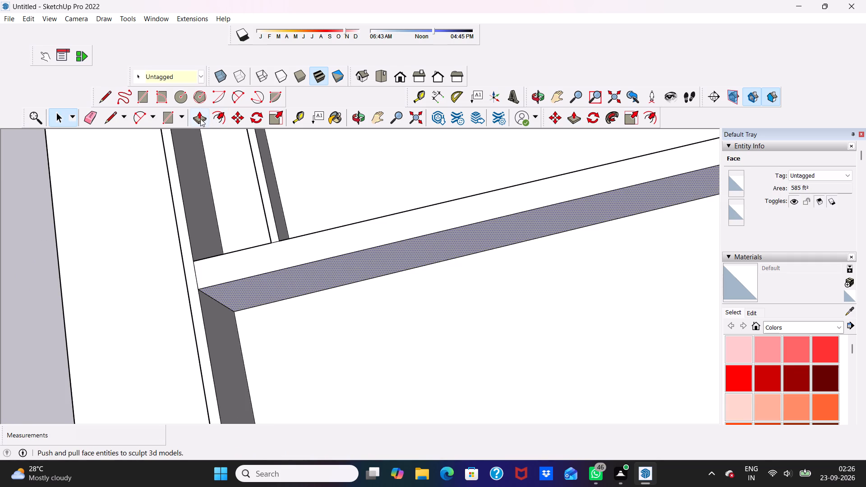
left_click(200, 119)
left_click_drag(383, 271, 383, 256)
scroll(384, 261, "down", 2)
middle_click_drag(386, 267, 366, 171)
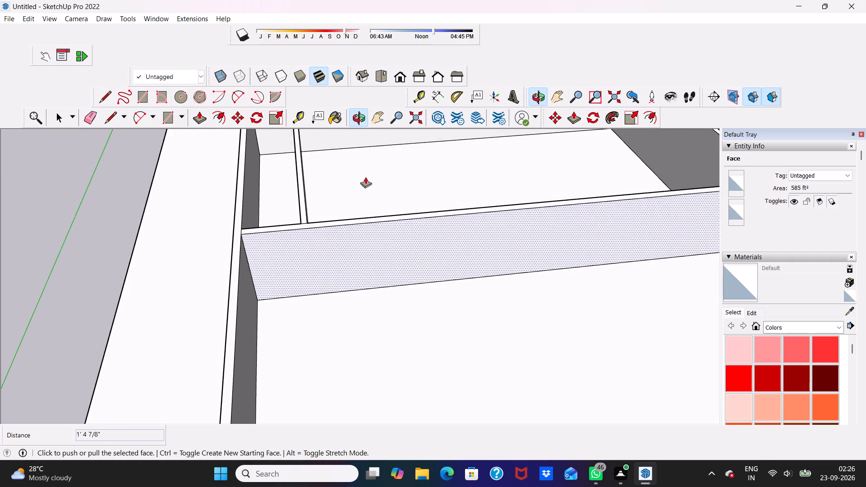
scroll(382, 276, "down", 4)
key("space")
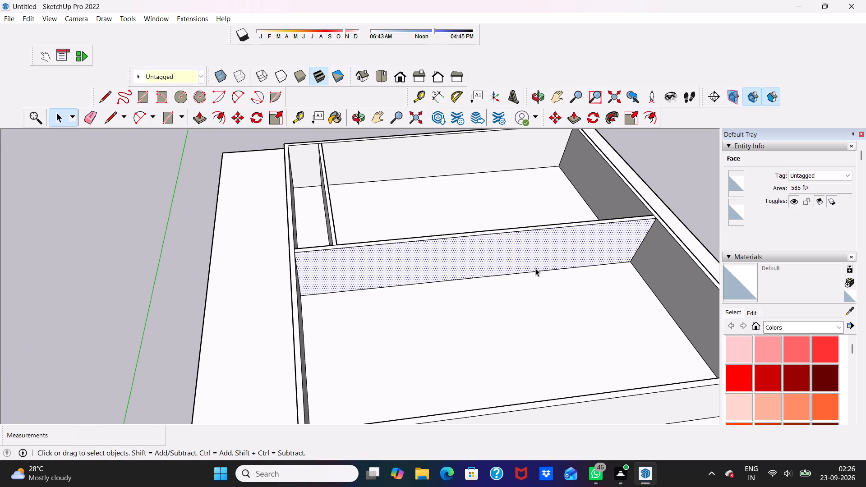
scroll(258, 311, "up", 1)
left_click(156, 269)
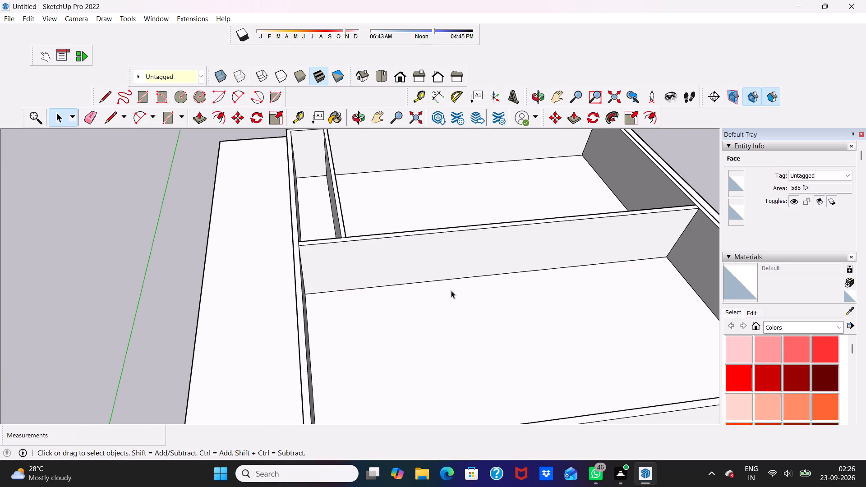
Draw a line about 9 3/8" long across the cross partition's top, starting at the near corner of the second partition's end.
middle_click_drag(456, 289, 447, 257)
scroll(318, 243, "up", 1)
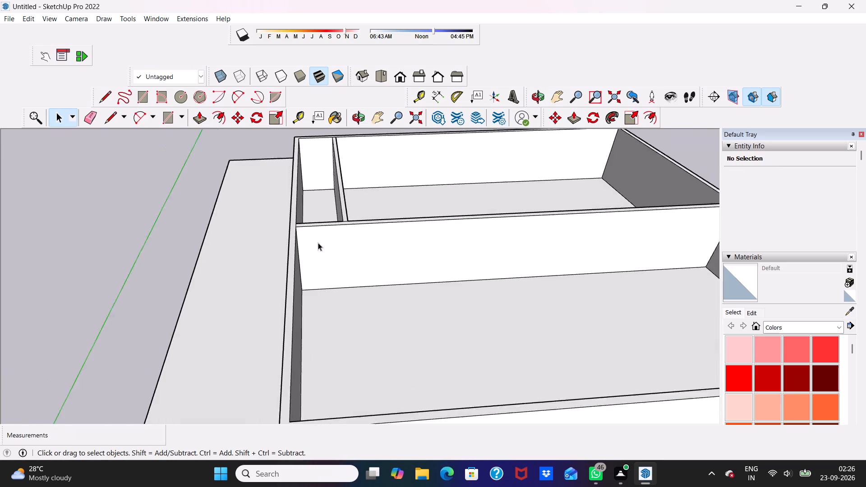
scroll(318, 243, "up", 2)
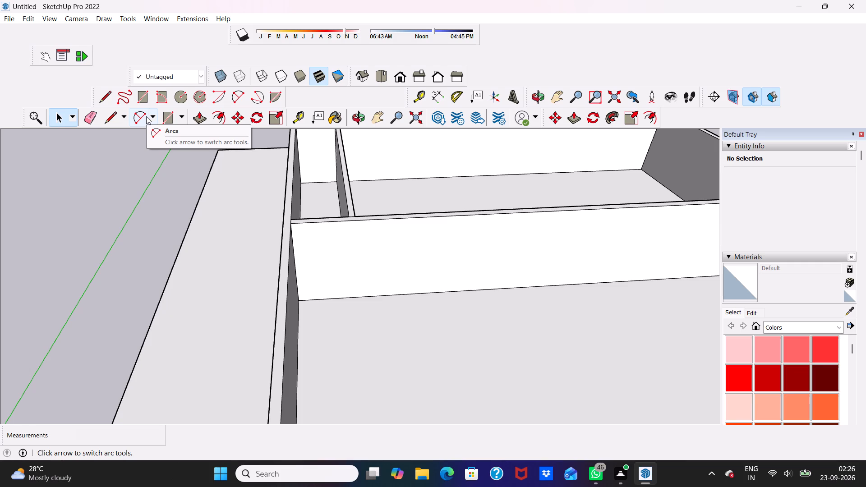
scroll(146, 116, "up", 1)
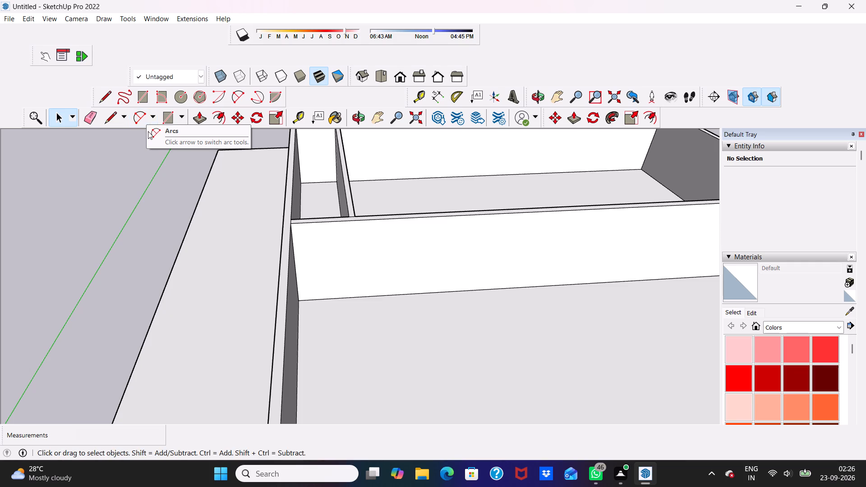
scroll(148, 131, "up", 1)
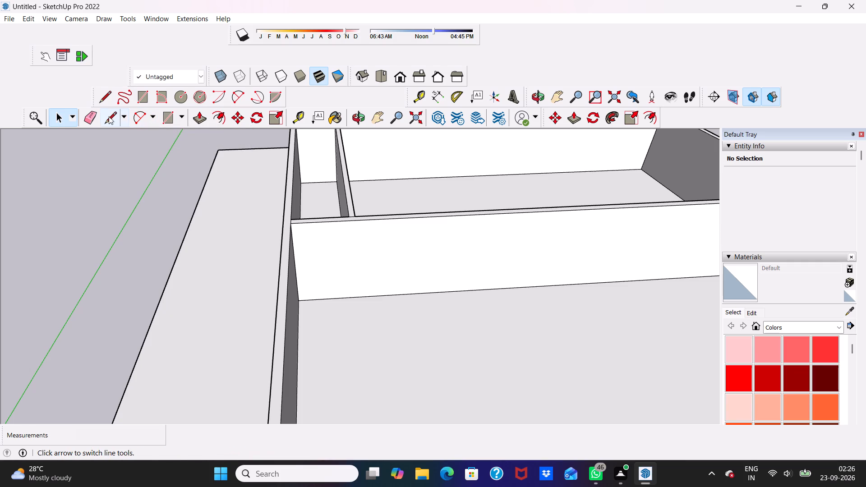
left_click(109, 116)
scroll(281, 186, "up", 3)
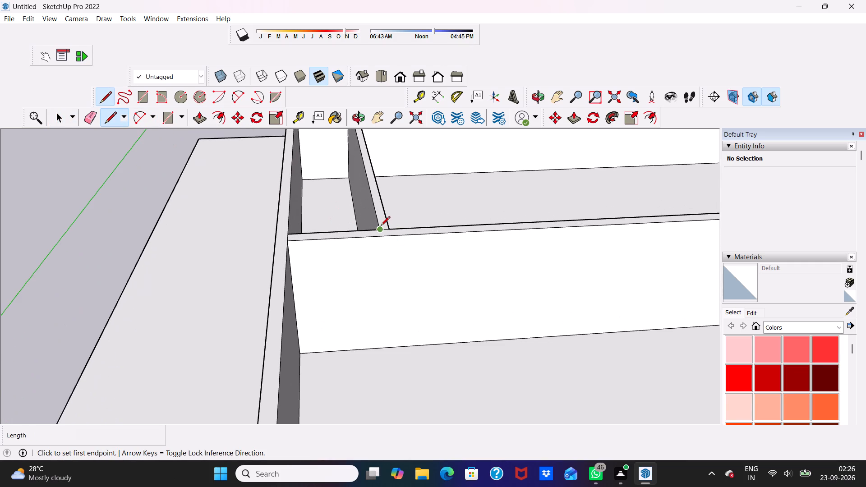
left_click(381, 229)
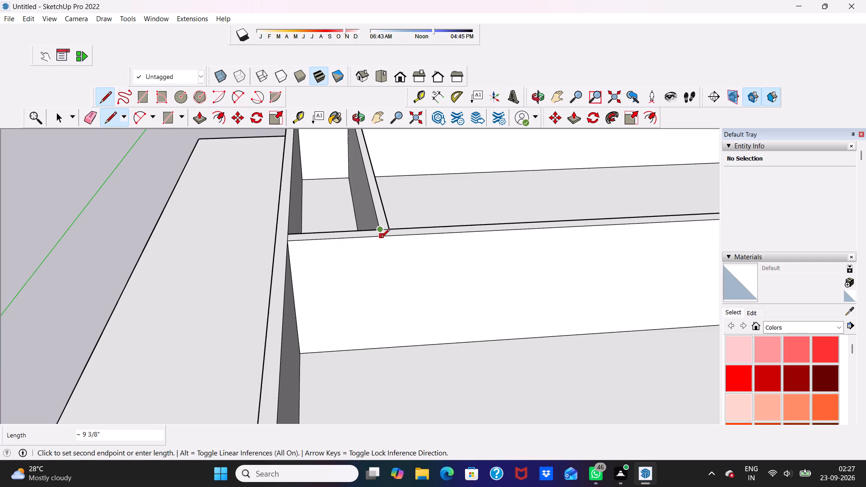
left_click(381, 239)
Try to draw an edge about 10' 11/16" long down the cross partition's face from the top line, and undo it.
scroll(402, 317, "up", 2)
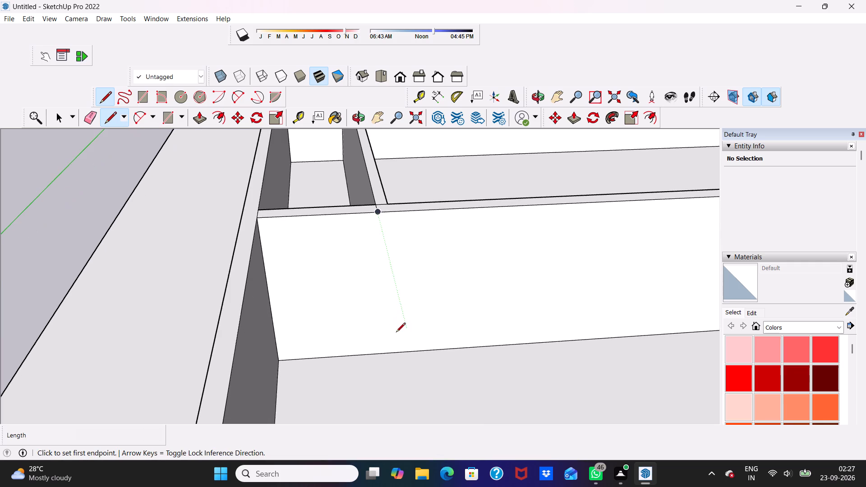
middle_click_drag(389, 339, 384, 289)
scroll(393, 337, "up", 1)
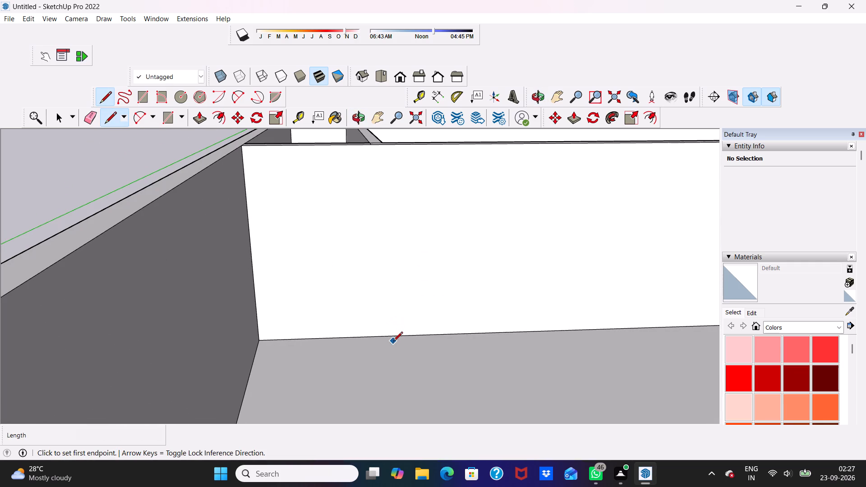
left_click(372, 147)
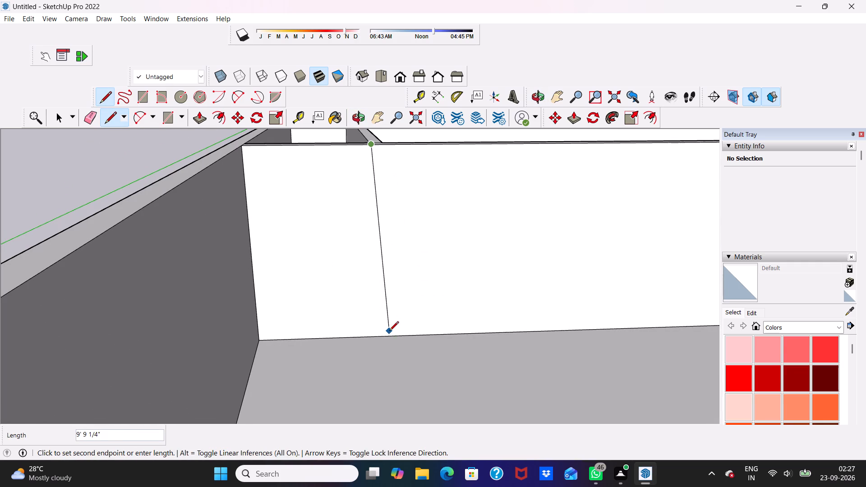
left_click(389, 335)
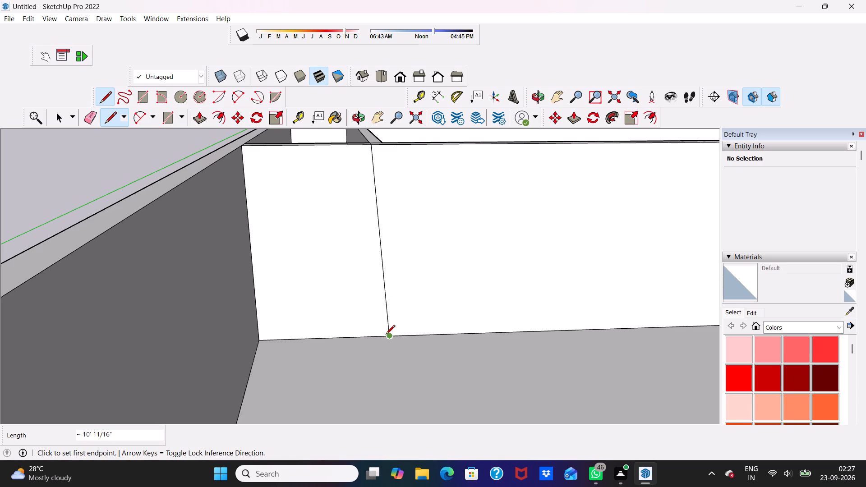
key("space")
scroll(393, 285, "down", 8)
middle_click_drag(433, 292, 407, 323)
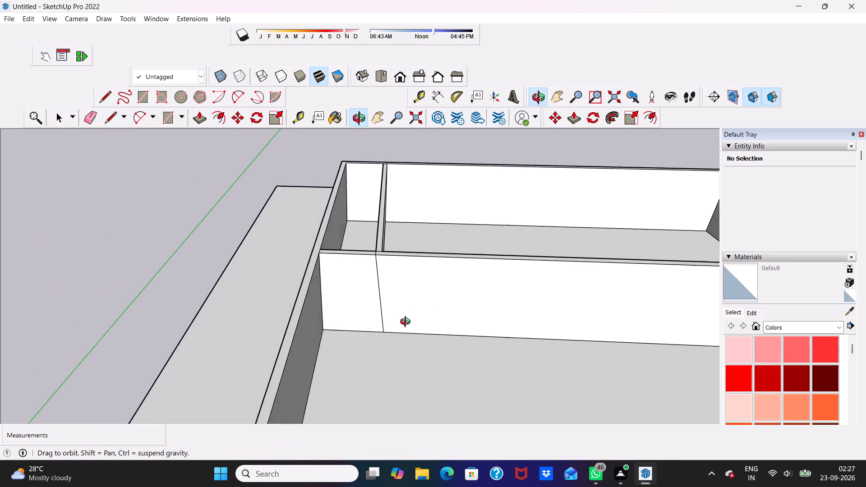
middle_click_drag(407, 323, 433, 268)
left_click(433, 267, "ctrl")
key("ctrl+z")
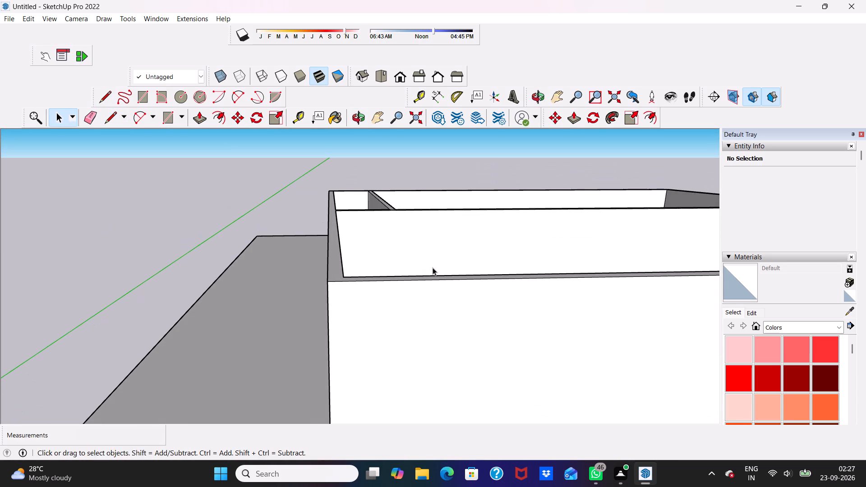
Draw a vertical 10' edge down the cross partition's face, from the top line to the floor.
scroll(397, 199, "up", 4)
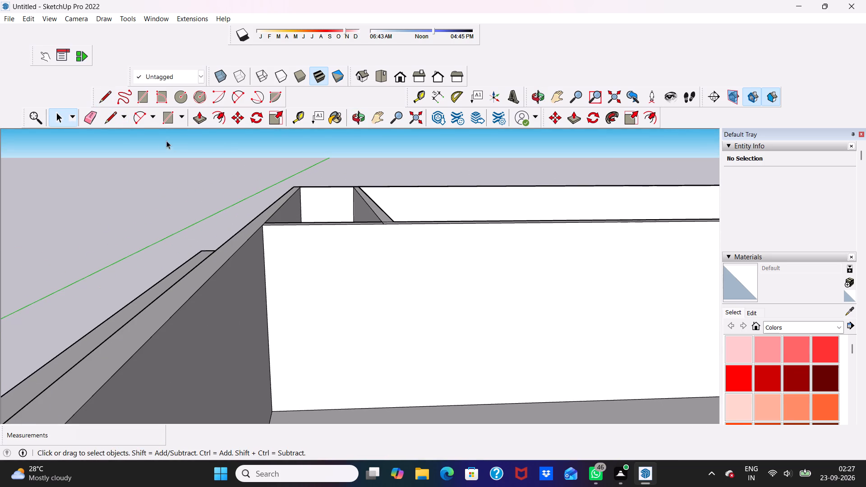
left_click(104, 93)
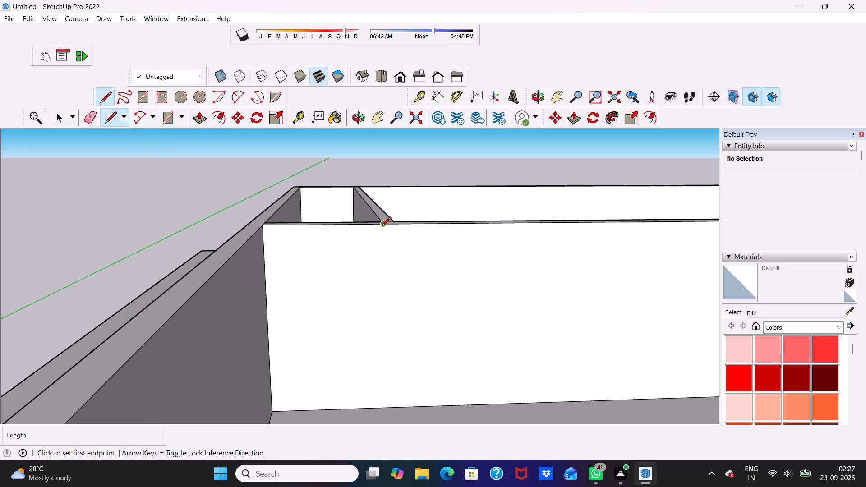
left_click(382, 227)
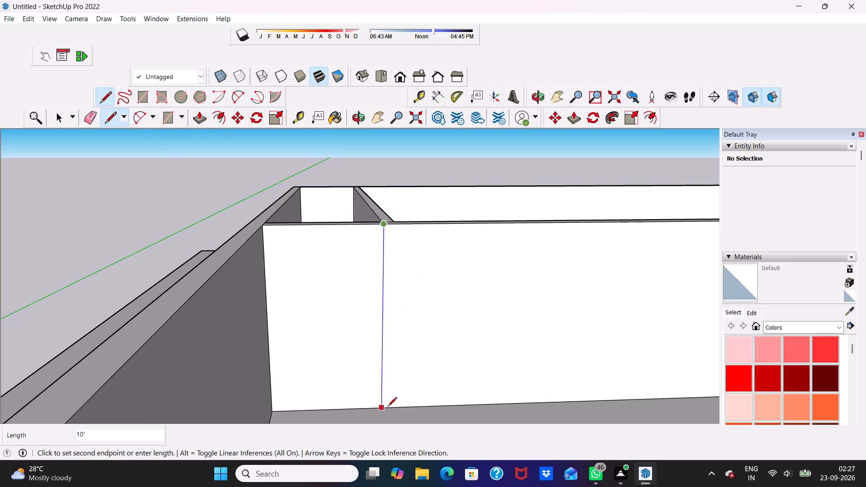
left_click(387, 409)
scroll(395, 356, "down", 2)
middle_click_drag(401, 347, 399, 346)
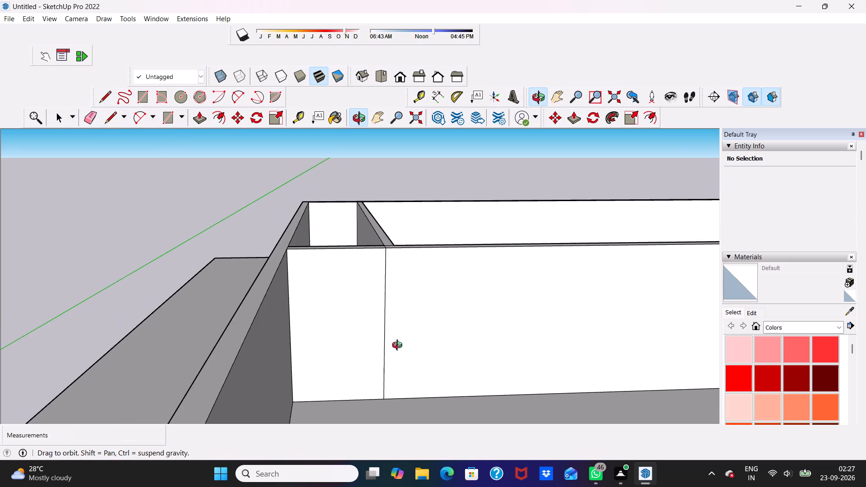
middle_click_drag(399, 346, 408, 339)
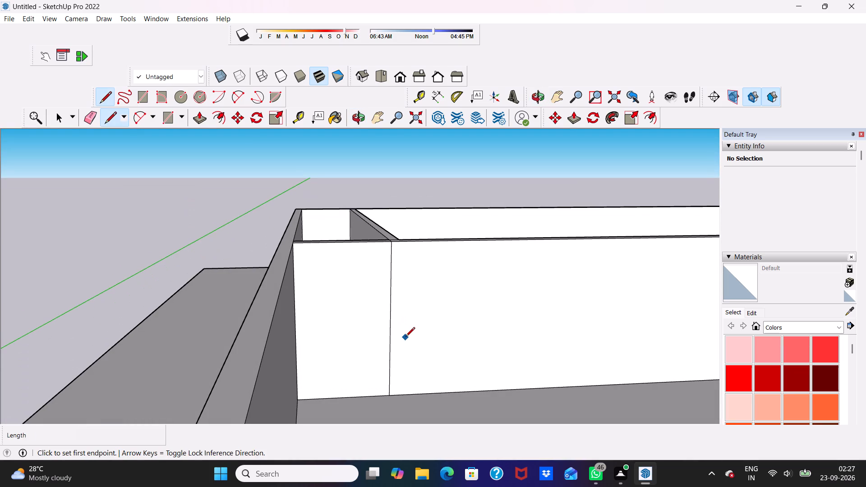
key("space")
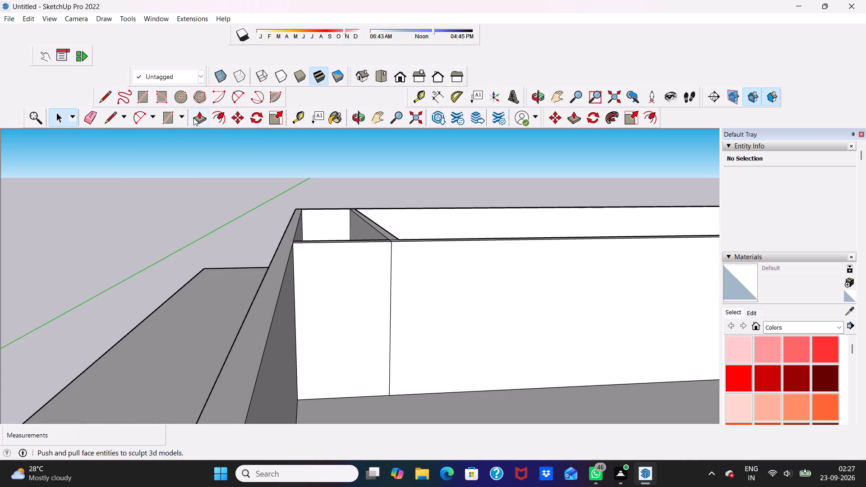
Push/Pull the narrow end section of the cross partition back about 9 3/8" to open a passage beside the side wall.
left_click_drag(198, 116, 200, 120)
left_click_drag(365, 290, 363, 260)
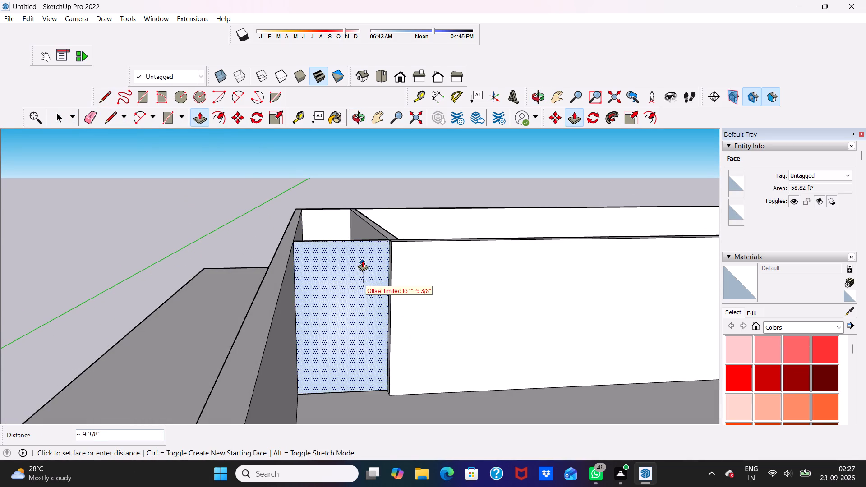
left_click_drag(363, 260, 363, 258)
scroll(356, 235, "down", 4)
middle_click_drag(355, 247, 330, 358)
scroll(323, 389, "up", 3)
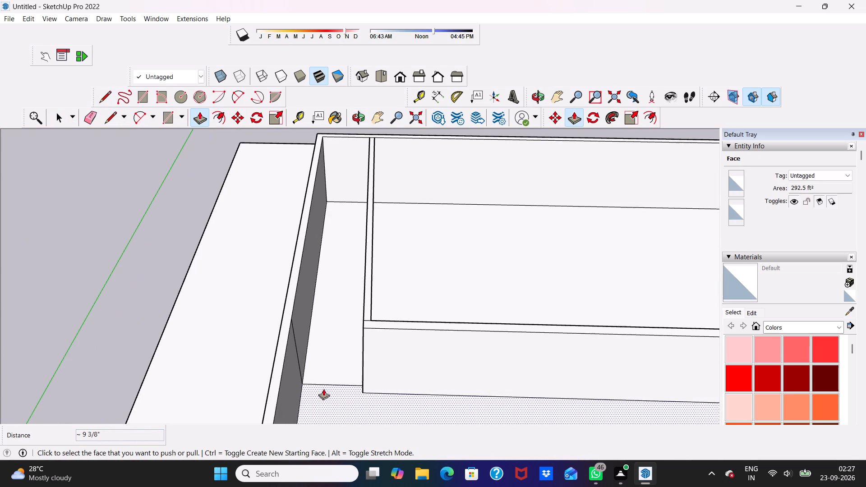
key("space")
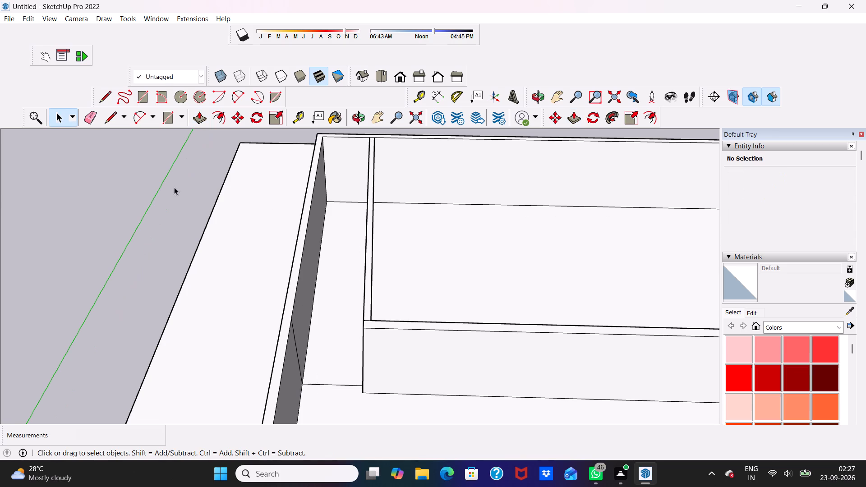
Erase the leftover partition edges on the side wall and across the passage floor.
left_click(88, 115)
scroll(224, 330, "up", 2)
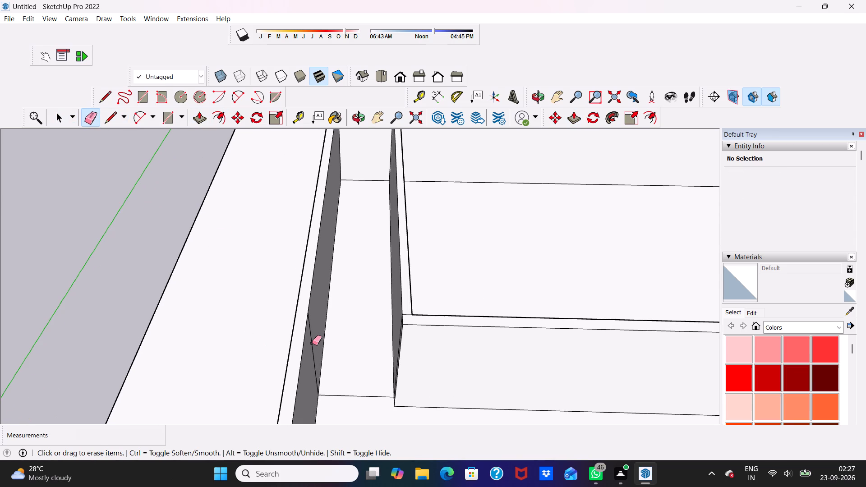
left_click(312, 343)
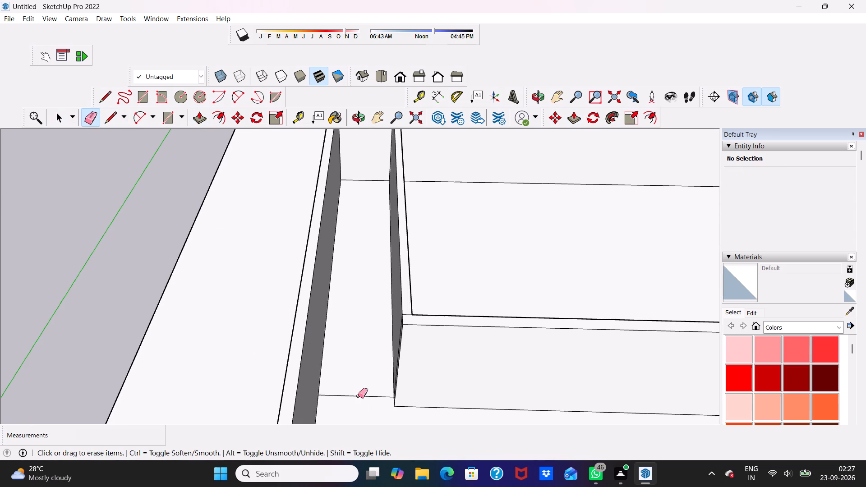
left_click(358, 396)
key("space")
scroll(369, 378, "down", 4)
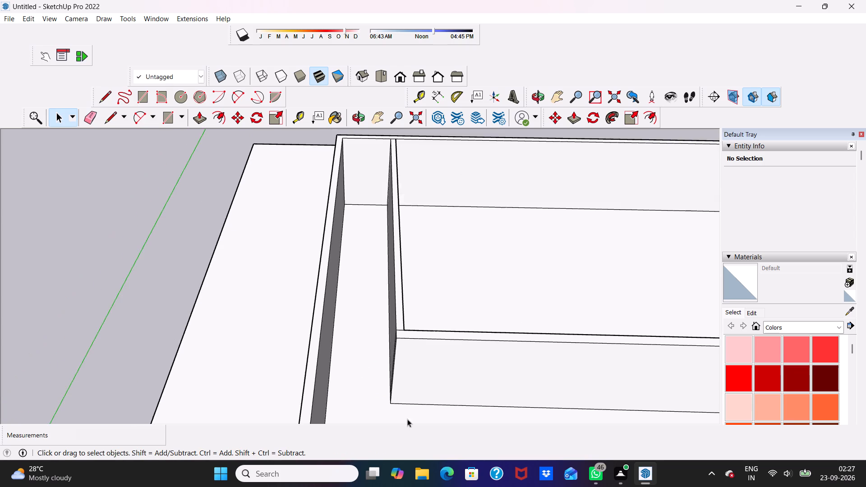
Draw a 3' wide by 7' high door rectangle at the base of the cross partition's face, near its open end.
middle_click_drag(462, 405, 460, 309)
scroll(455, 312, "down", 9)
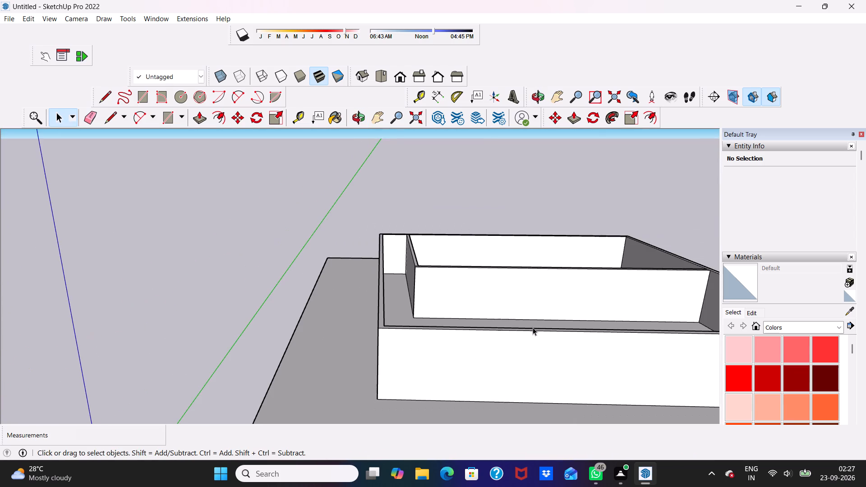
middle_click_drag(603, 297, 558, 297)
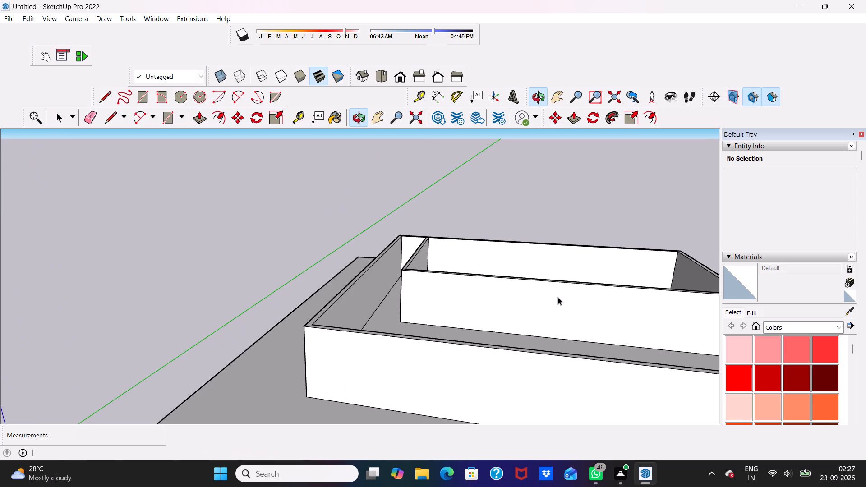
middle_click_drag(530, 305, 562, 302)
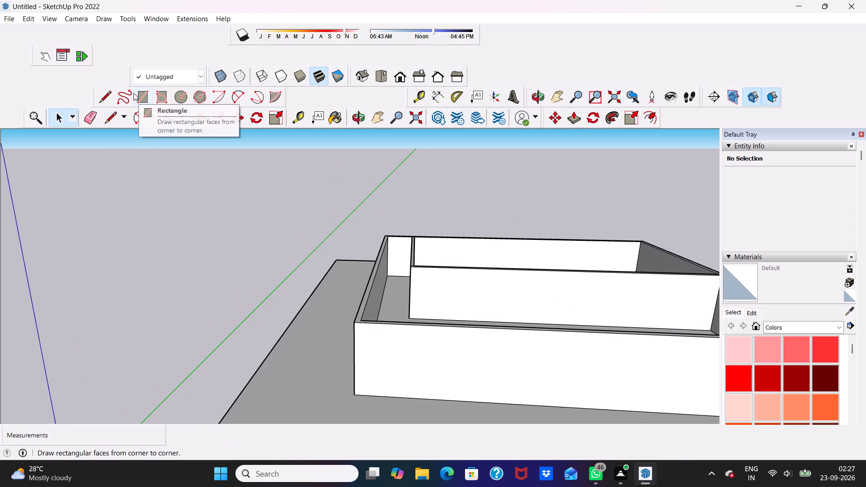
left_click(134, 93)
scroll(423, 310, "up", 2)
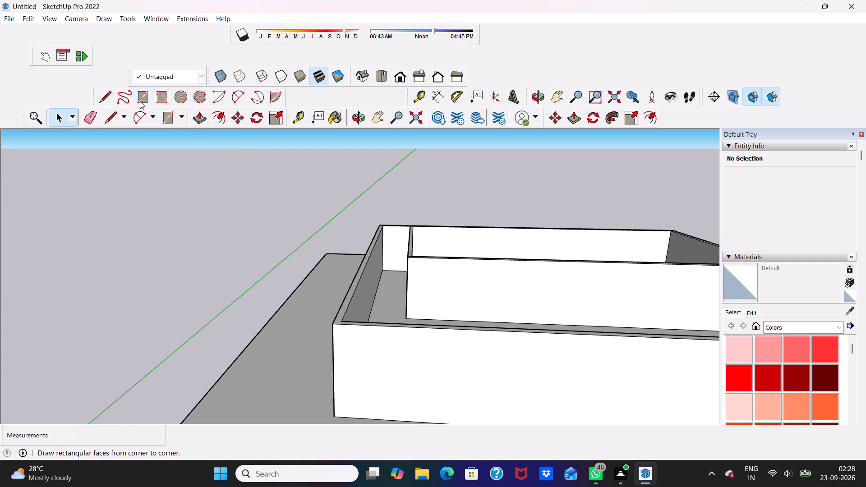
left_click(146, 96)
scroll(322, 223, "up", 1)
scroll(377, 245, "down", 1)
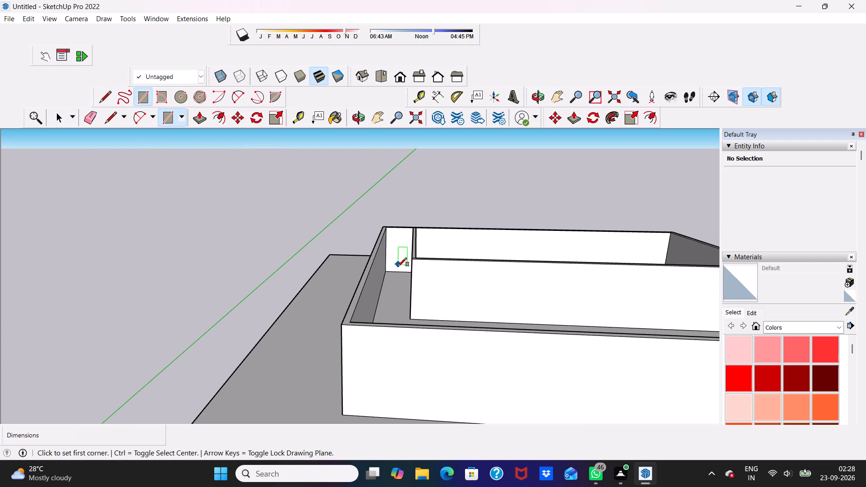
left_click(436, 319)
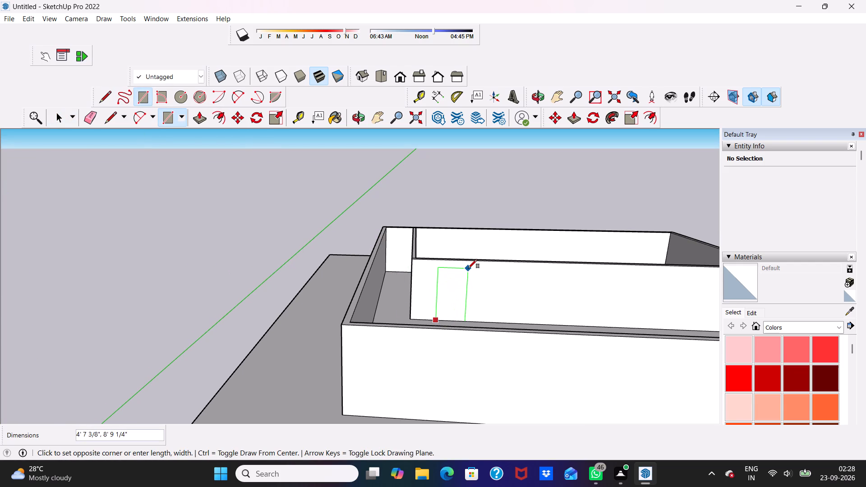
type("3',7'")
key("Return")
Draw a 3' high by 4' wide window rectangle on the cross partition's face, beside the door outline.
scroll(468, 268, "down", 3)
scroll(523, 293, "down", 1)
middle_click_drag(523, 293, 500, 295)
scroll(500, 295, "up", 7)
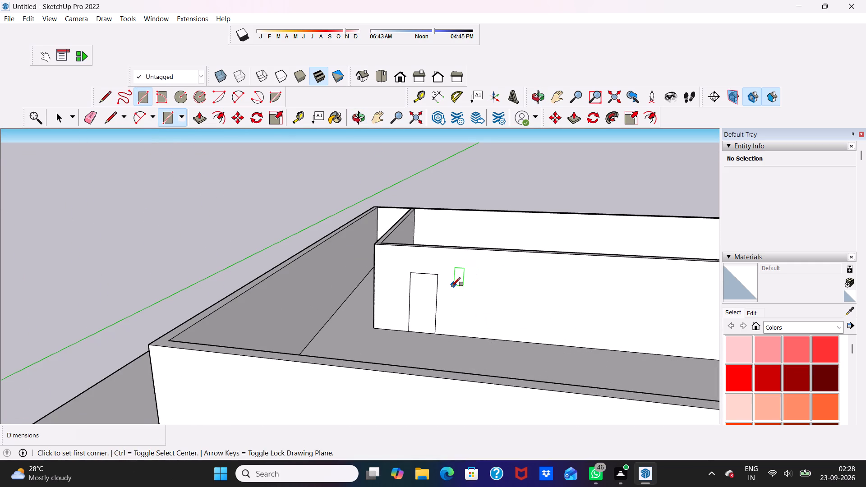
left_click(464, 271)
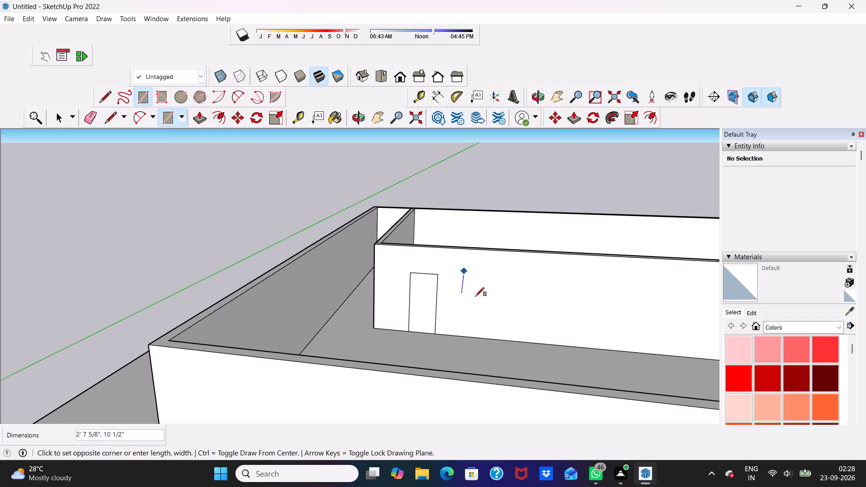
type("3',")
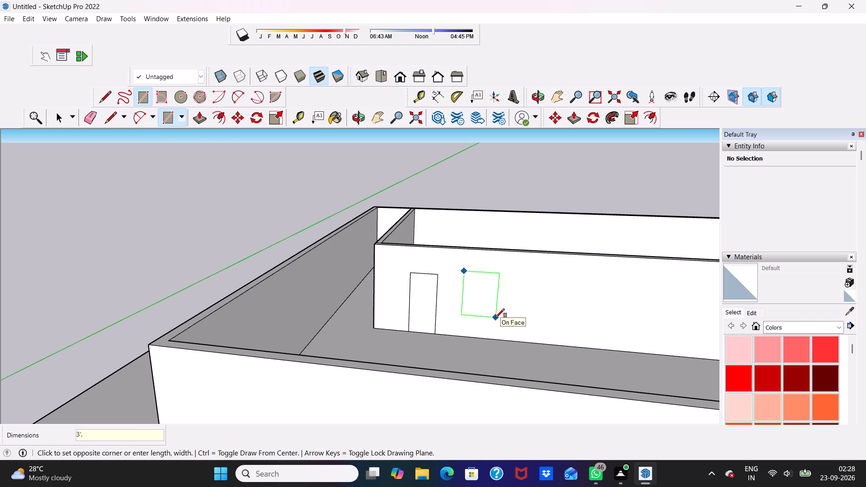
type("4'")
key("Return")
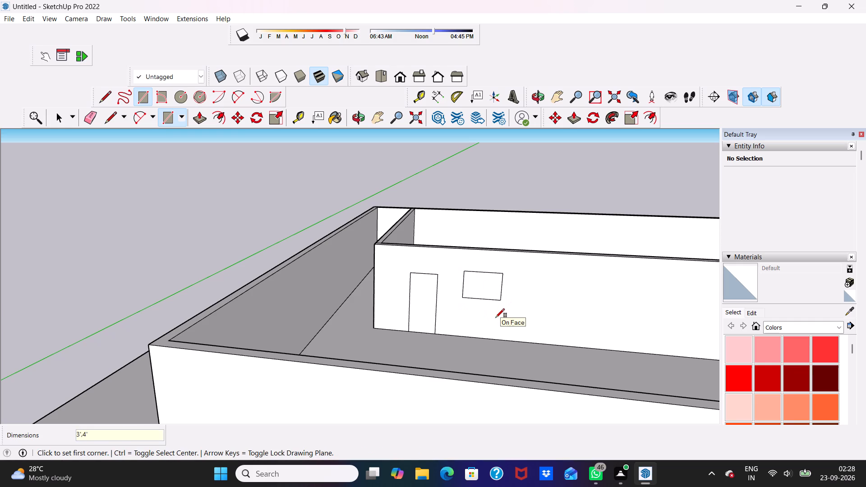
scroll(475, 252, "down", 8)
middle_click_drag(487, 294, 497, 334)
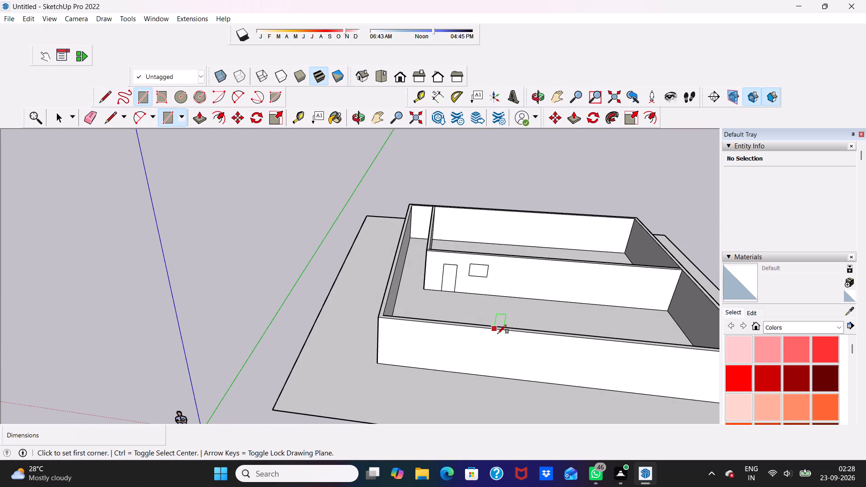
Undo the last window rectangle and draw a narrower one beside the door outline, about 2' 2" wide by 4' 10" high.
key("ctrl+z")
scroll(497, 312, "up", 6)
scroll(469, 265, "up", 5)
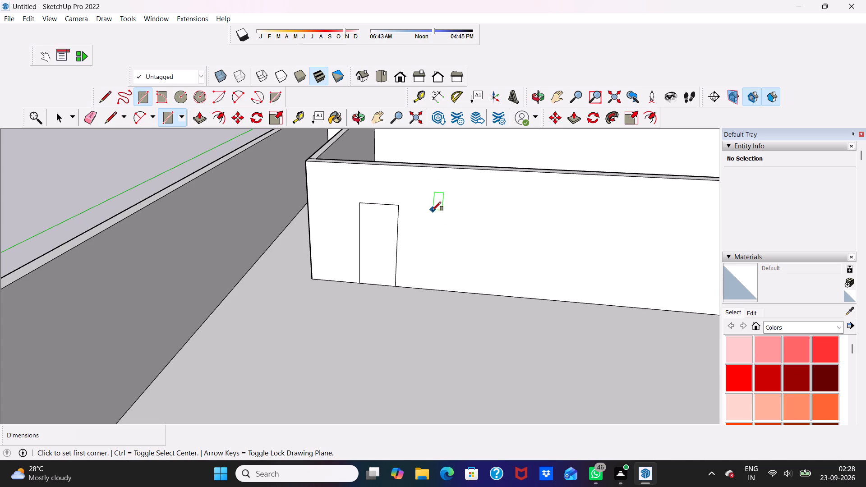
left_click(433, 205)
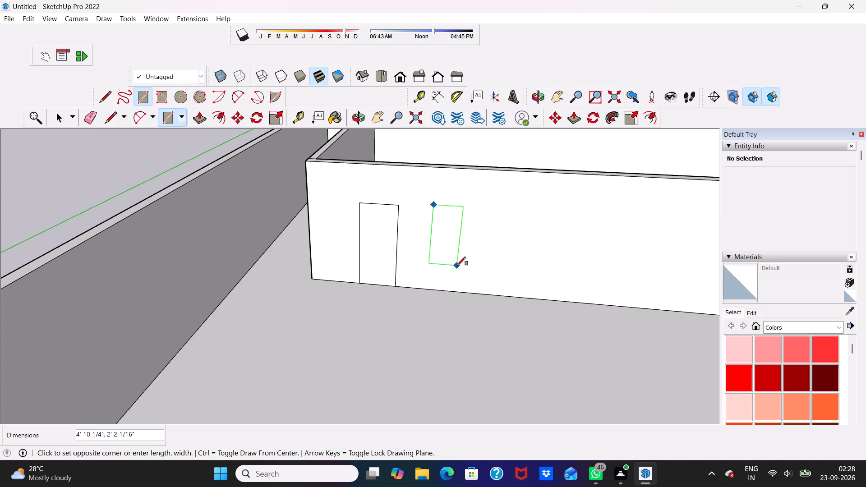
left_click(457, 266)
Draw a second door rectangle, 3' wide by 7' high, at the base of the cross partition's face, beyond its midpoint.
scroll(456, 256, "down", 4)
middle_click_drag(464, 258, 492, 248)
scroll(505, 234, "down", 2)
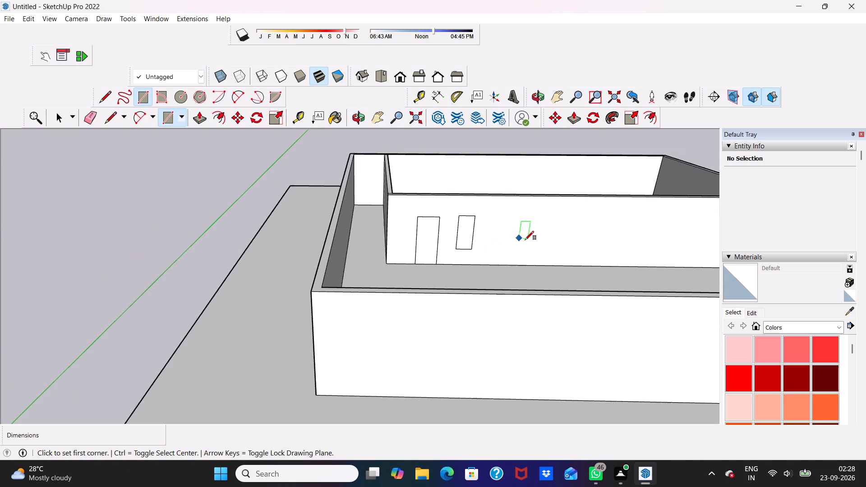
scroll(634, 232, "down", 4)
middle_click_drag(636, 236, 614, 236)
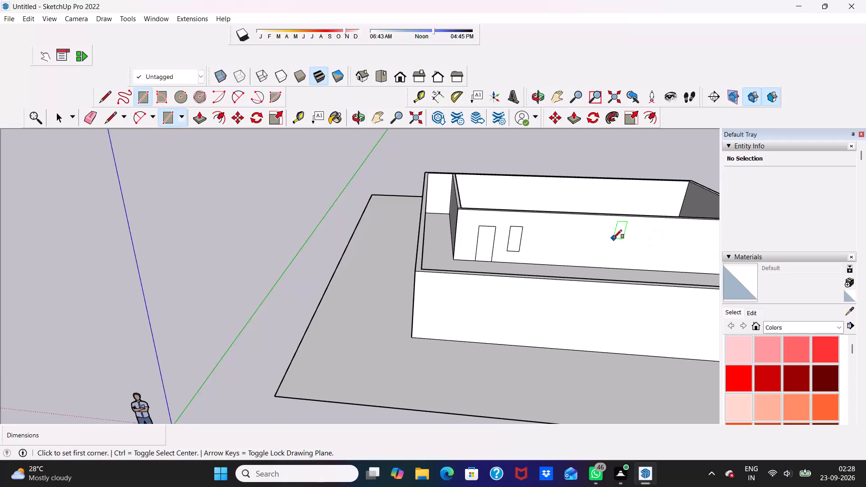
scroll(580, 266, "down", 3)
scroll(594, 286, "up", 3)
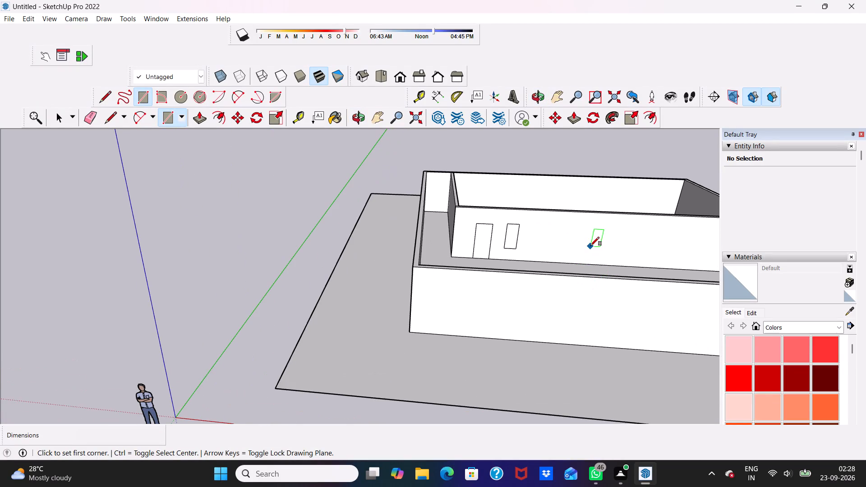
scroll(537, 245, "down", 4)
left_click(400, 76)
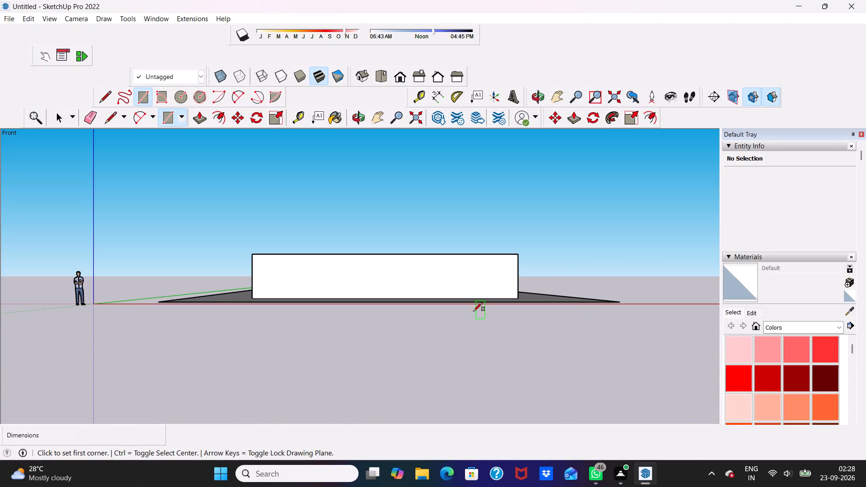
middle_click_drag(456, 276, 491, 399)
scroll(413, 296, "up", 3)
scroll(407, 285, "down", 4)
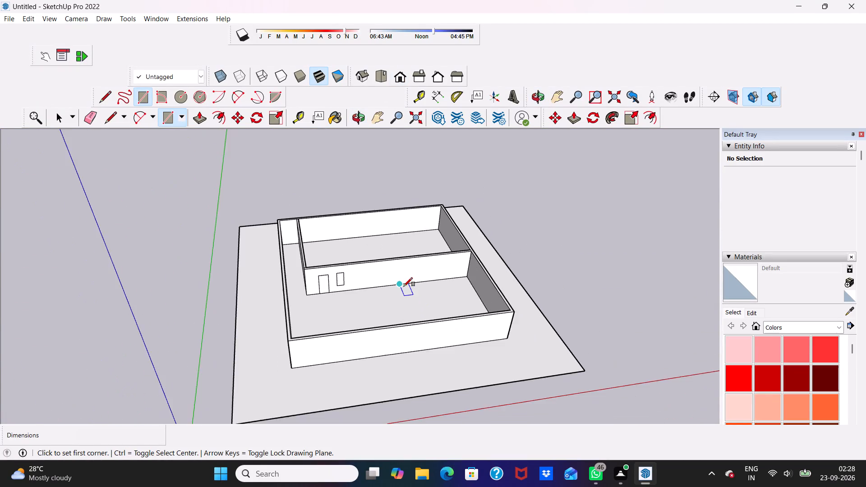
scroll(403, 285, "up", 2)
scroll(395, 294, "down", 3)
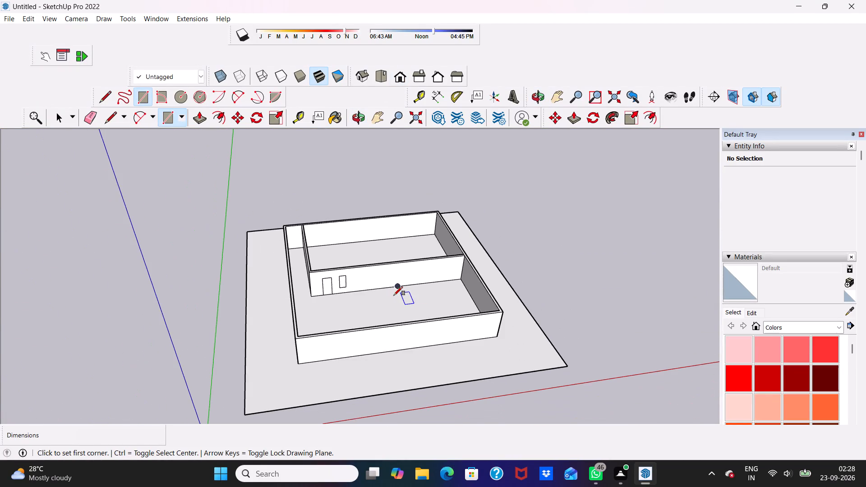
middle_click_drag(393, 296, 373, 248)
scroll(409, 294, "up", 3)
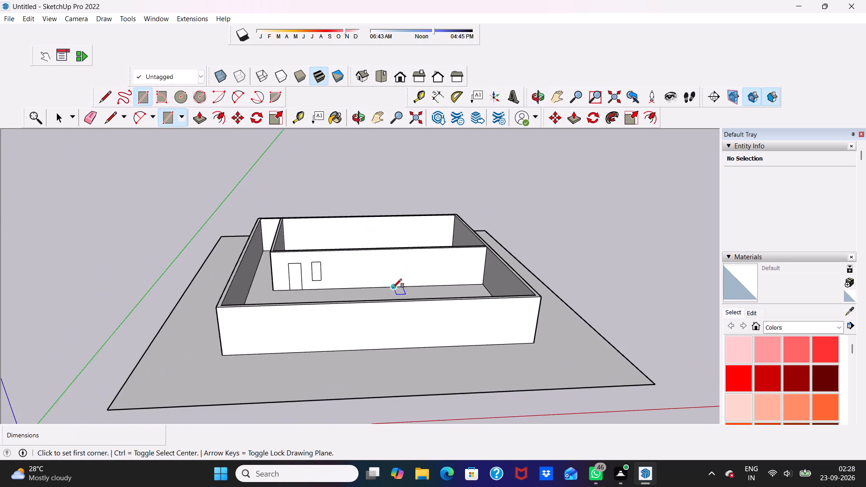
scroll(393, 288, "up", 5)
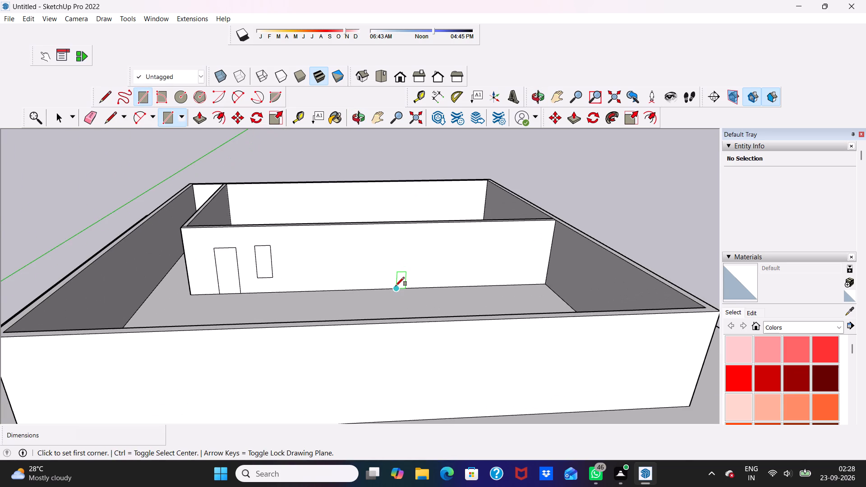
left_click(396, 286)
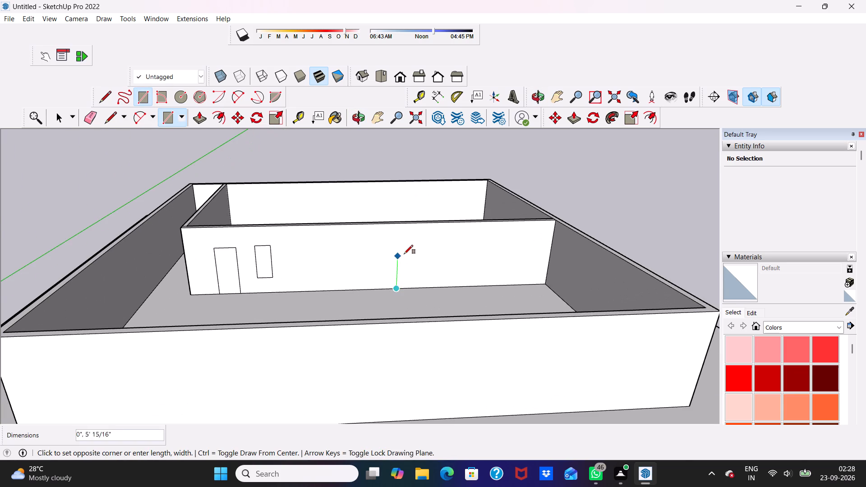
type("3',7'")
key("Return")
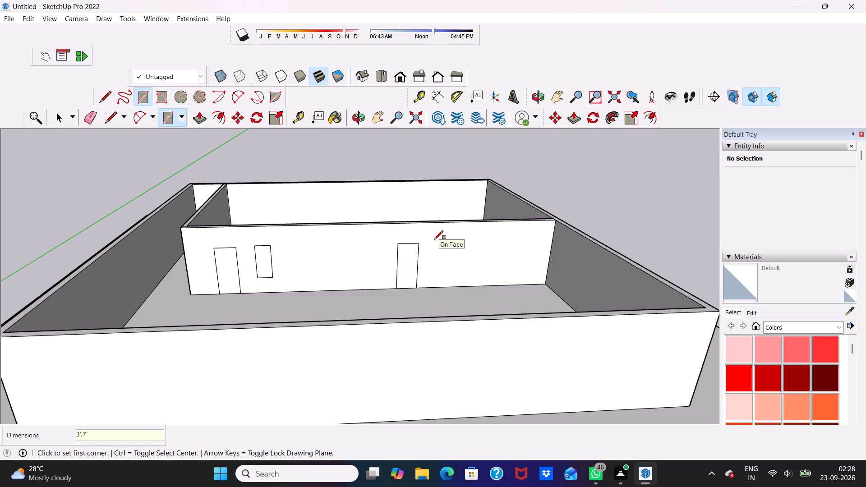
Draw a window rectangle about 2' 5" wide by 4' 5" high on the cross partition, beside the second door outline.
scroll(474, 267, "down", 1)
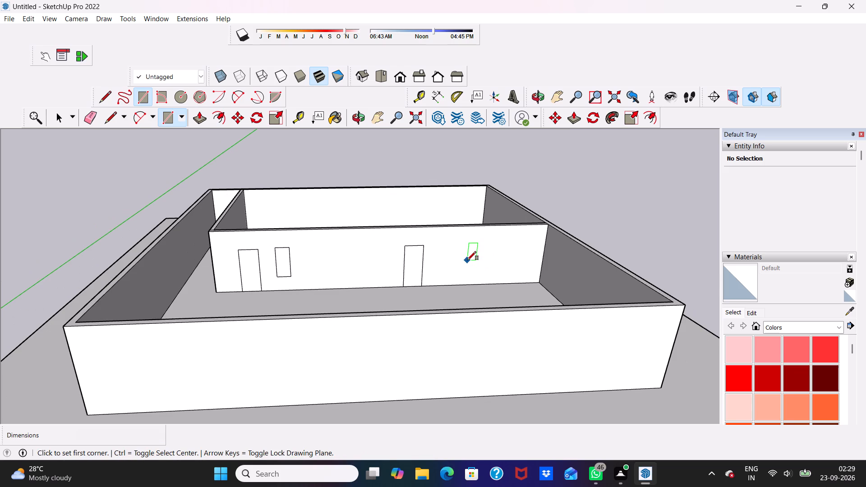
left_click(449, 244)
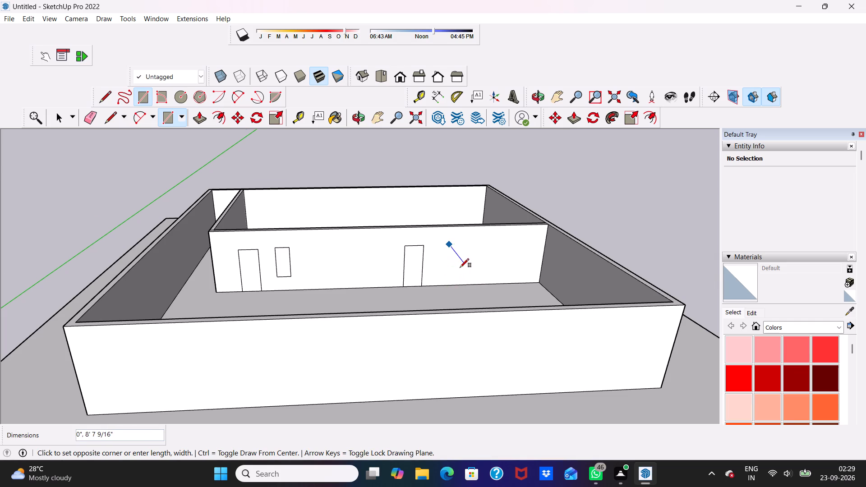
scroll(460, 267, "up", 4)
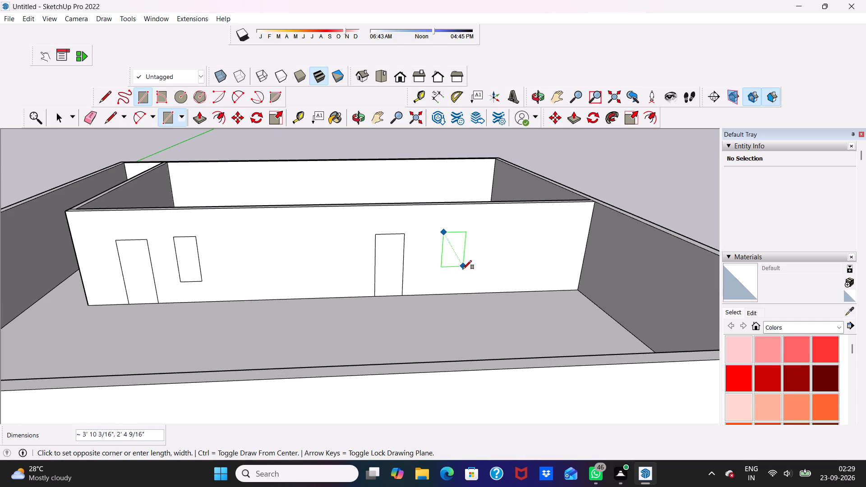
left_click(464, 269)
left_click(463, 271)
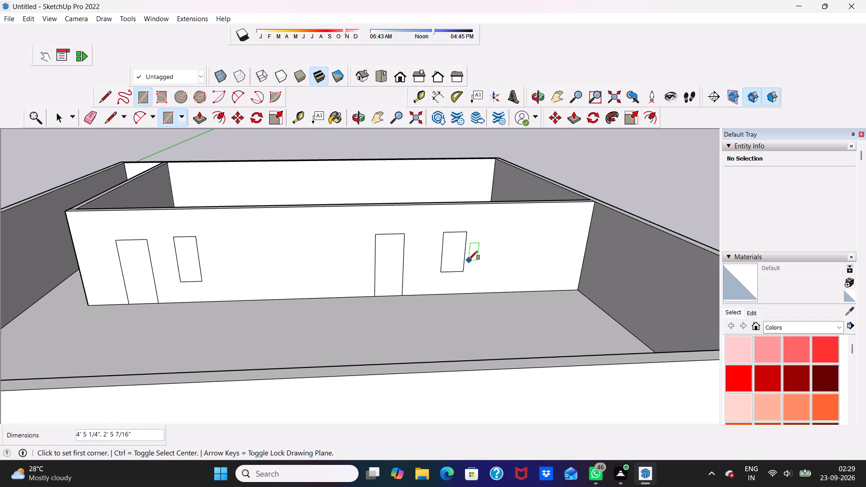
scroll(468, 260, "down", 4)
key("space")
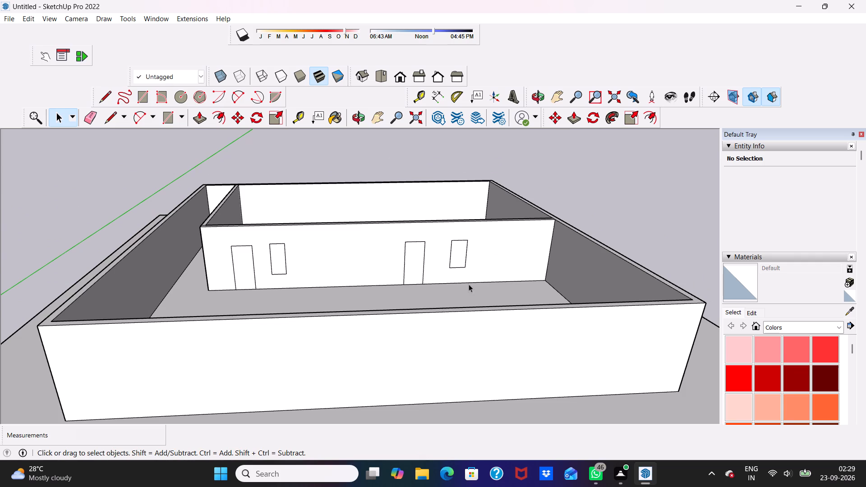
Examine the door and window outlines on the cross partition from several viewpoints around the building.
scroll(439, 302, "up", 1)
scroll(431, 318, "down", 1)
middle_click_drag(431, 318, 433, 286)
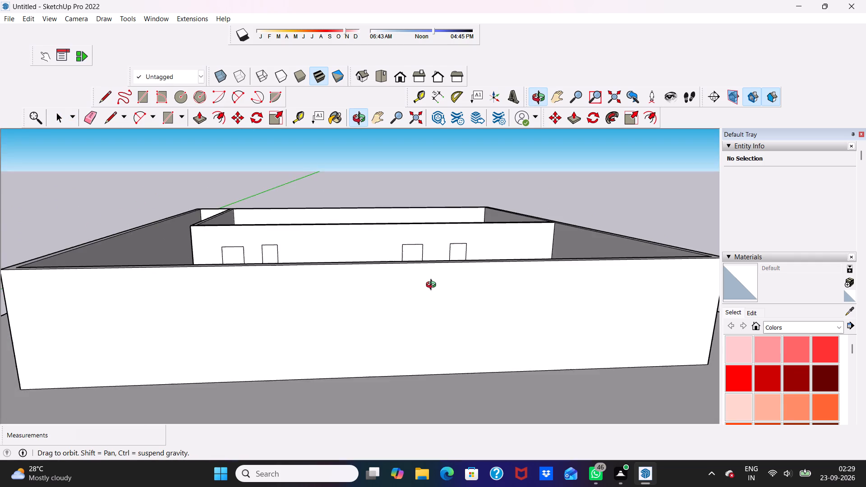
middle_click_drag(433, 286, 436, 297)
scroll(443, 291, "down", 5)
middle_click_drag(454, 298, 461, 310)
scroll(454, 298, "down", 1)
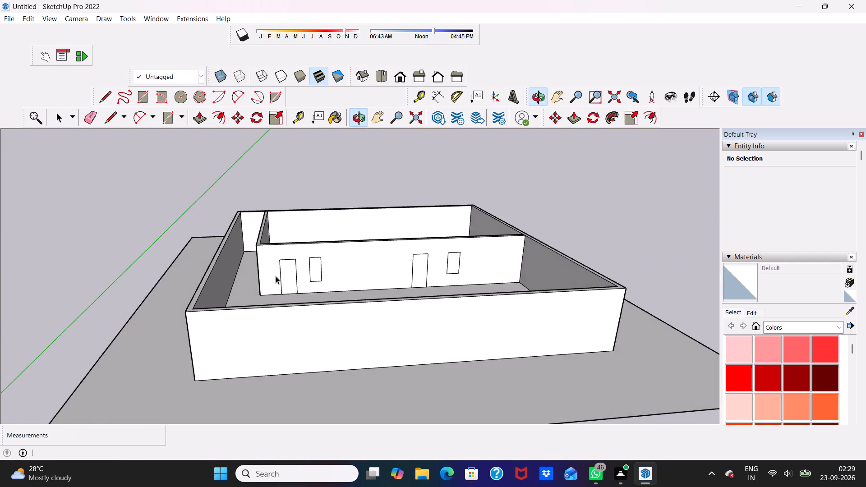
scroll(249, 262, "up", 4)
scroll(307, 317, "down", 5)
middle_click_drag(314, 314, 305, 265)
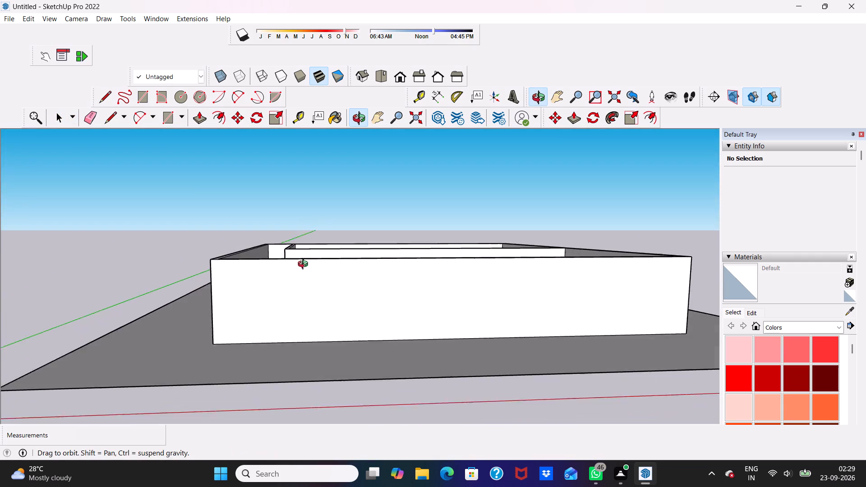
middle_click_drag(305, 265, 300, 268)
scroll(317, 265, "down", 2)
scroll(455, 298, "down", 5)
middle_click_drag(484, 291, 436, 311)
scroll(432, 304, "up", 2)
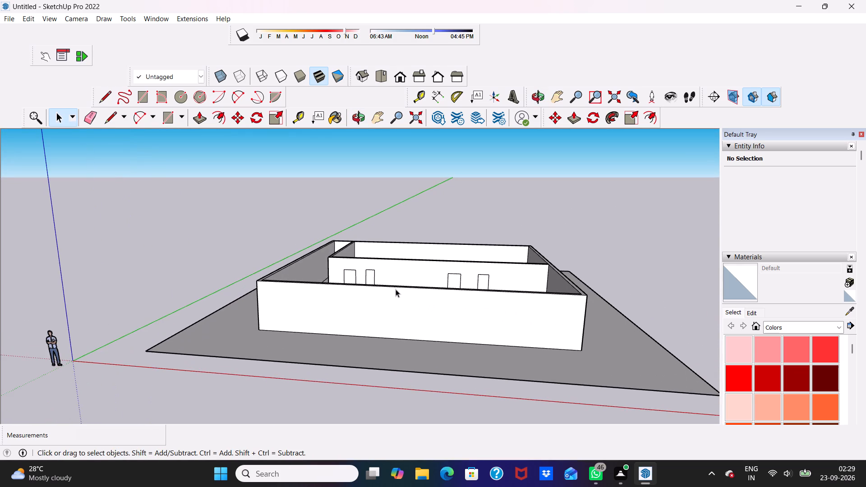
scroll(400, 291, "up", 4)
scroll(360, 265, "down", 3)
scroll(310, 271, "down", 3)
middle_click_drag(311, 271, 321, 311)
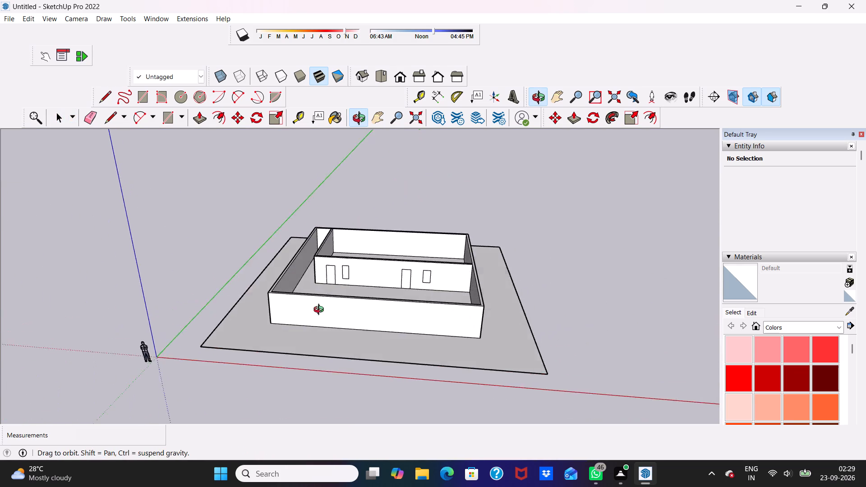
middle_click_drag(321, 311, 335, 307)
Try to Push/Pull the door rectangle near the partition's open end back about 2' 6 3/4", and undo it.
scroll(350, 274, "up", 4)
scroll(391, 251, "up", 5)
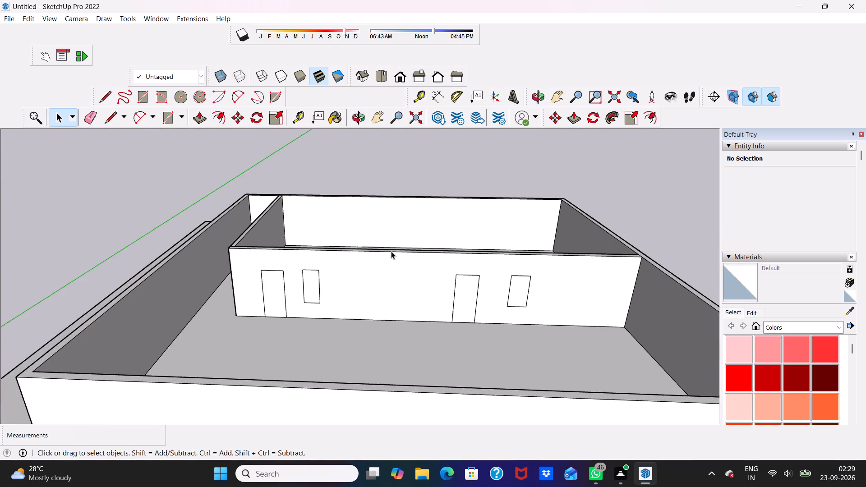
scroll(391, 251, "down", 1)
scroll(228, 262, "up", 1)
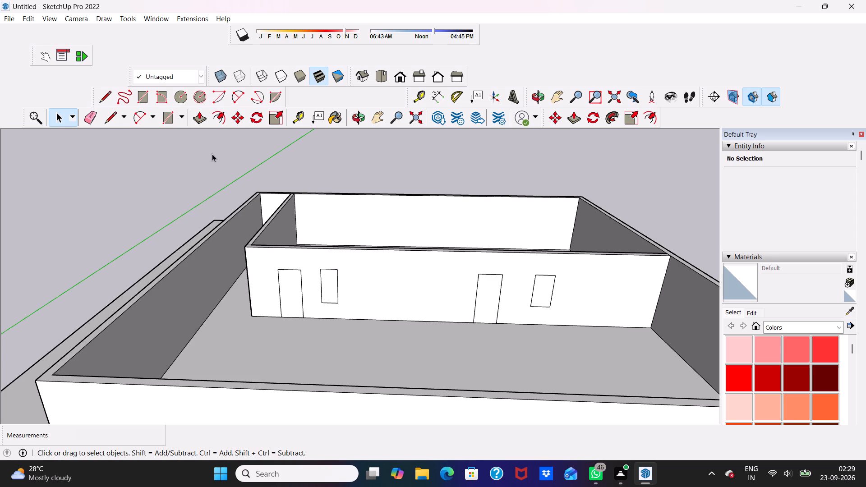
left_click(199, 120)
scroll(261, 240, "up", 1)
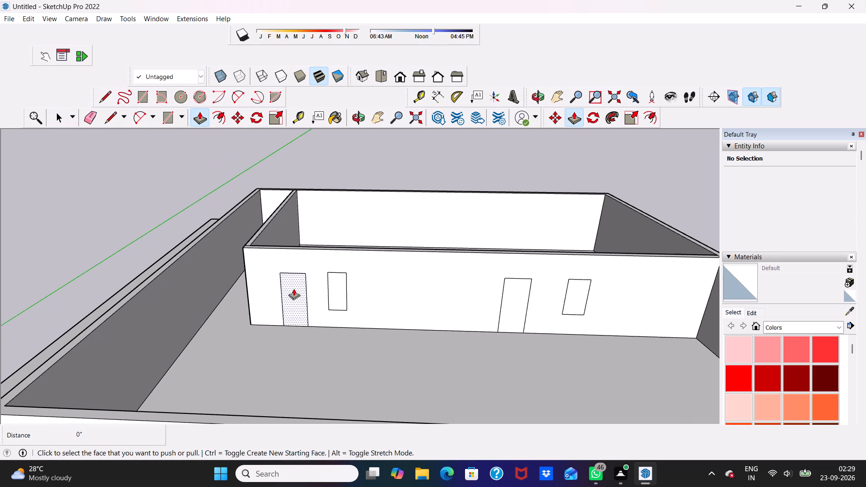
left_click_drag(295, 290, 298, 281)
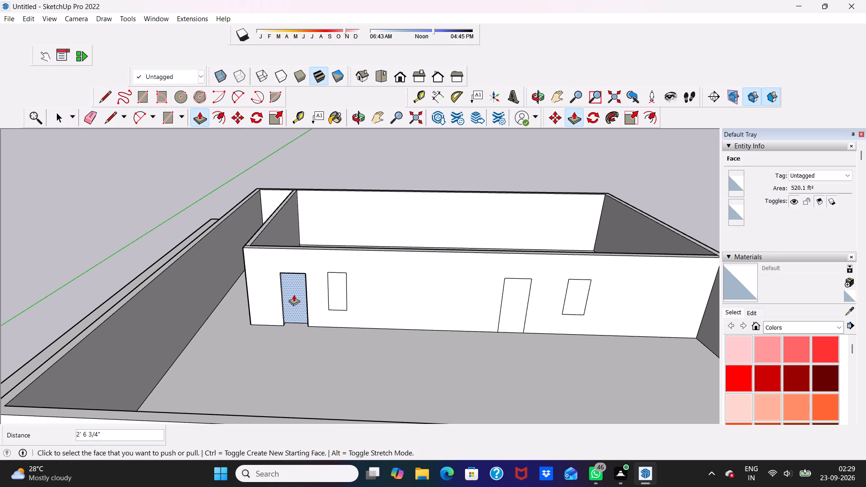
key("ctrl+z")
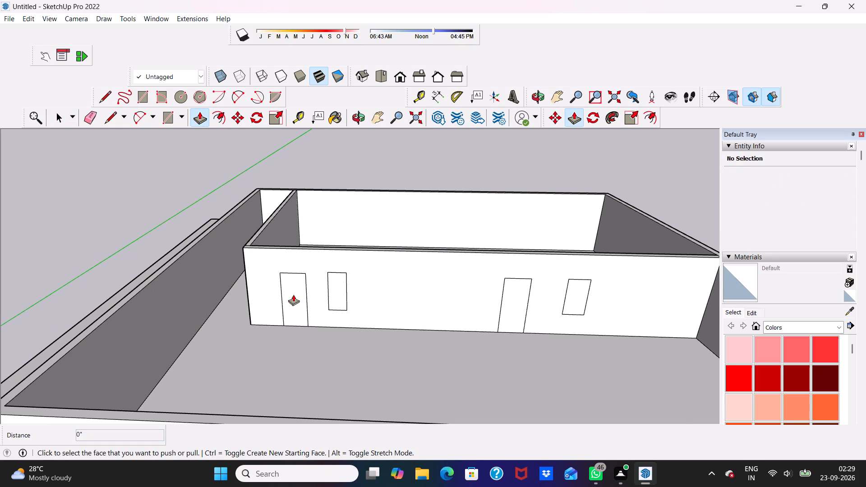
Push/Pull the door rectangle near the partition's open end back about 9 3/8" to cut the doorway through the wall.
left_click(297, 302)
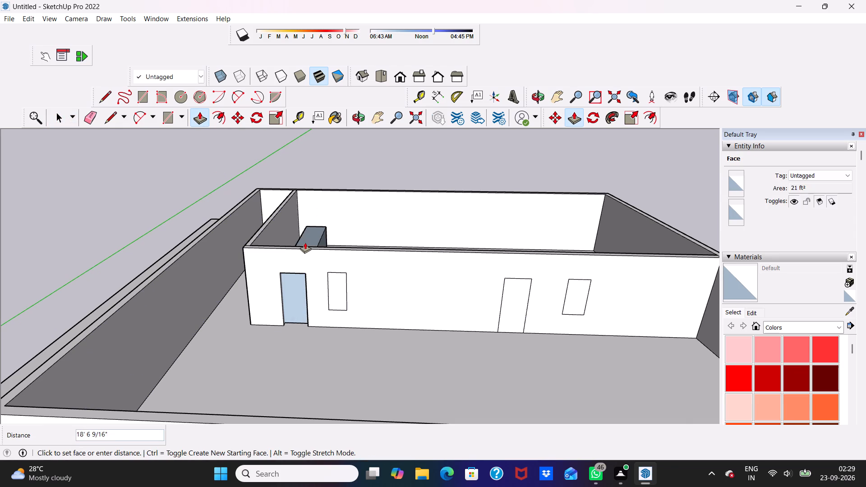
scroll(305, 242, "up", 11)
scroll(290, 250, "down", 2)
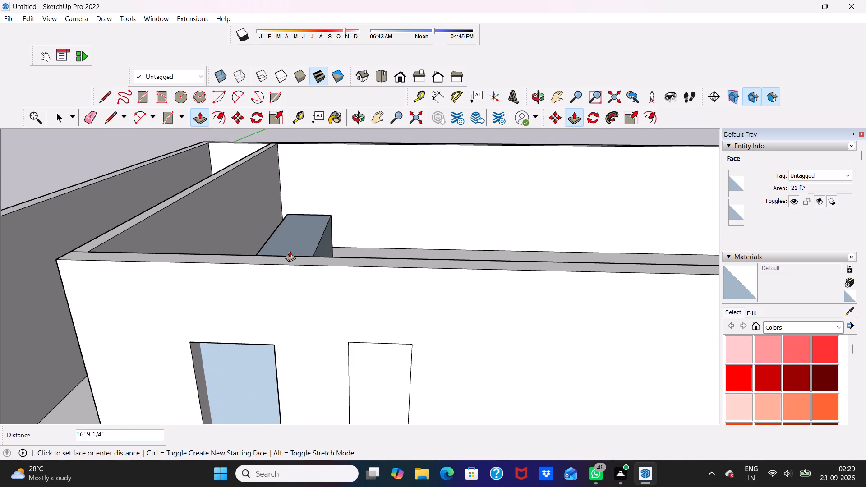
left_click(291, 257)
scroll(302, 296, "down", 4)
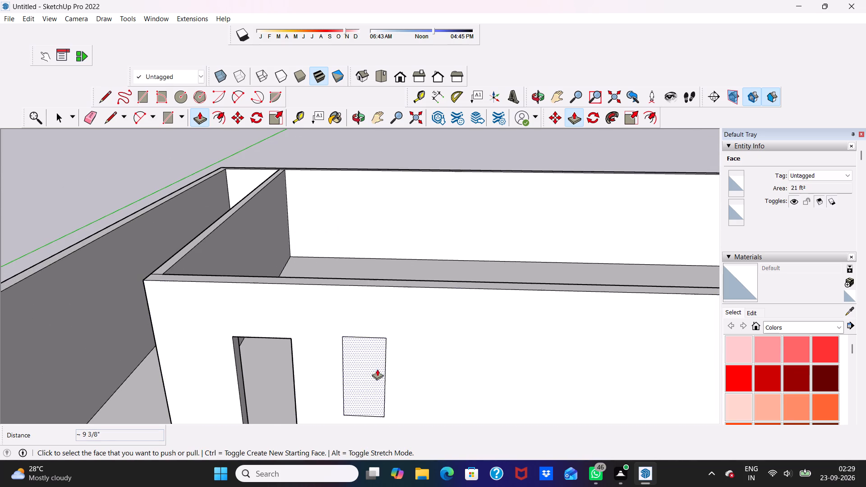
Push/Pull the window rectangle beside that doorway back about 9 3/8" to cut the opening through the partition.
left_click(372, 368)
scroll(386, 279, "up", 1)
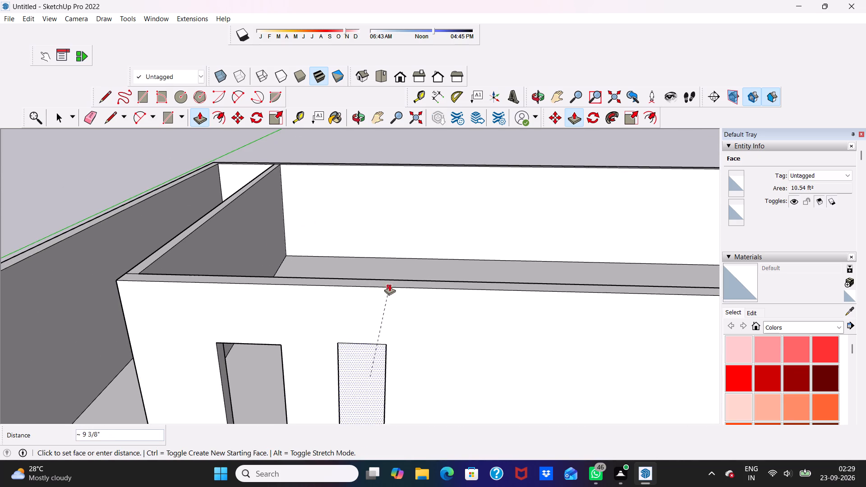
left_click(389, 282)
scroll(379, 292, "down", 12)
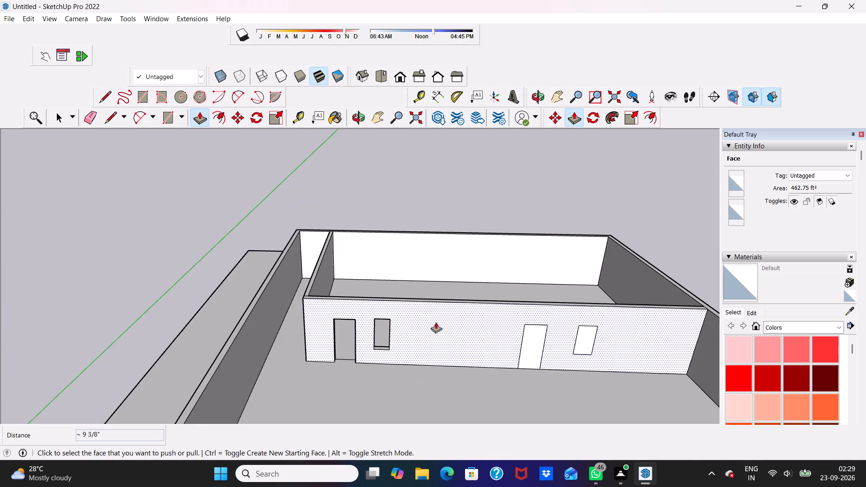
Push/Pull the second door rectangle back about 9 3/8" to cut its doorway through the cross partition.
scroll(559, 340, "up", 3)
left_click(524, 343)
scroll(532, 281, "up", 2)
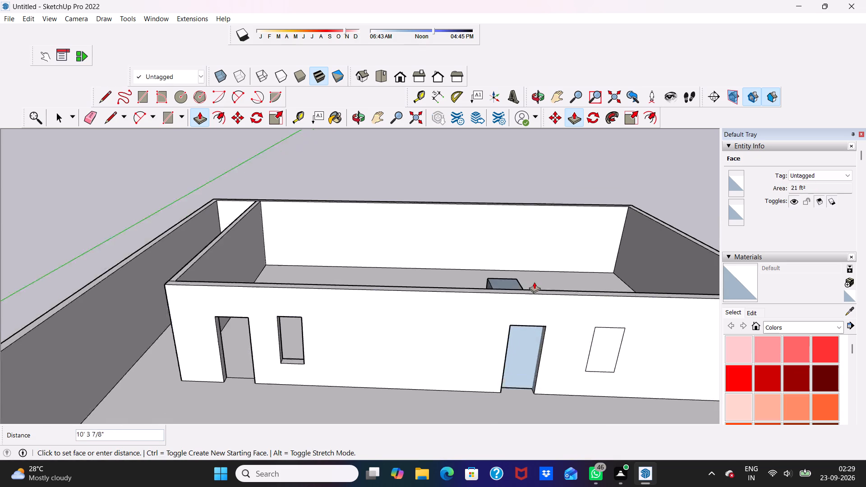
scroll(534, 282, "up", 5)
left_click(542, 300)
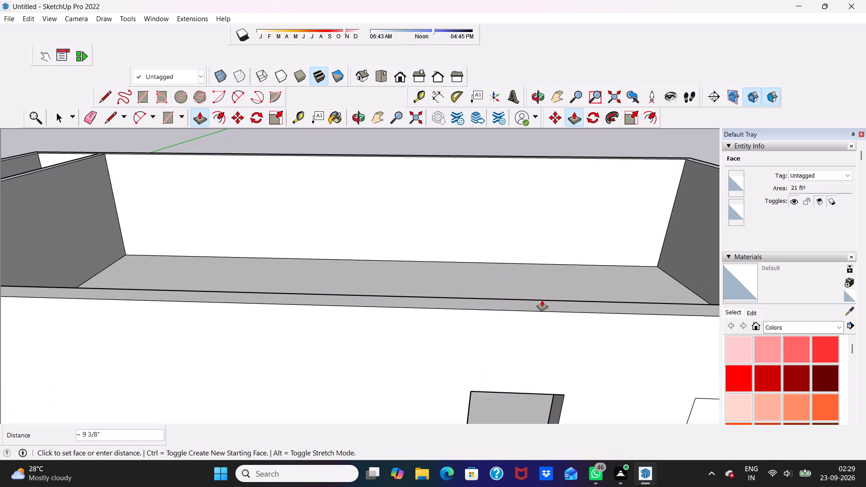
Push/Pull the remaining window rectangle beside the second doorway back about 9 3/8" to cut its opening through the partition.
scroll(530, 312, "down", 2)
scroll(526, 316, "up", 1)
scroll(525, 317, "down", 11)
left_click(577, 362)
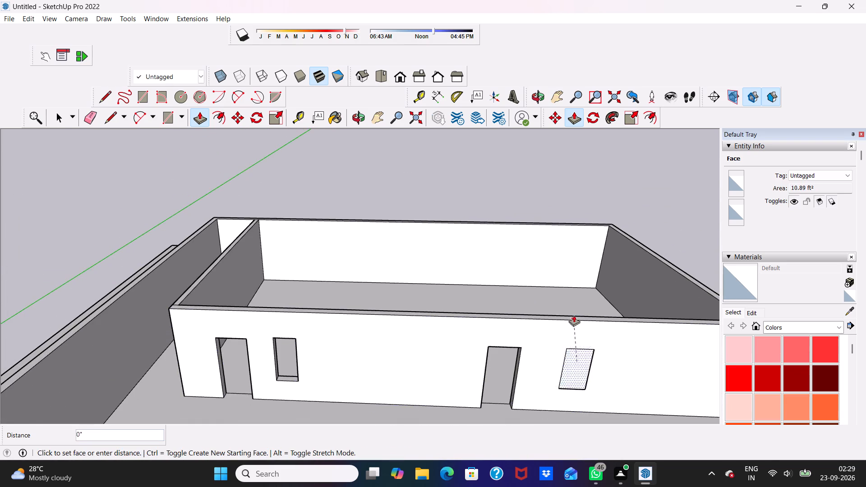
scroll(574, 311, "up", 8)
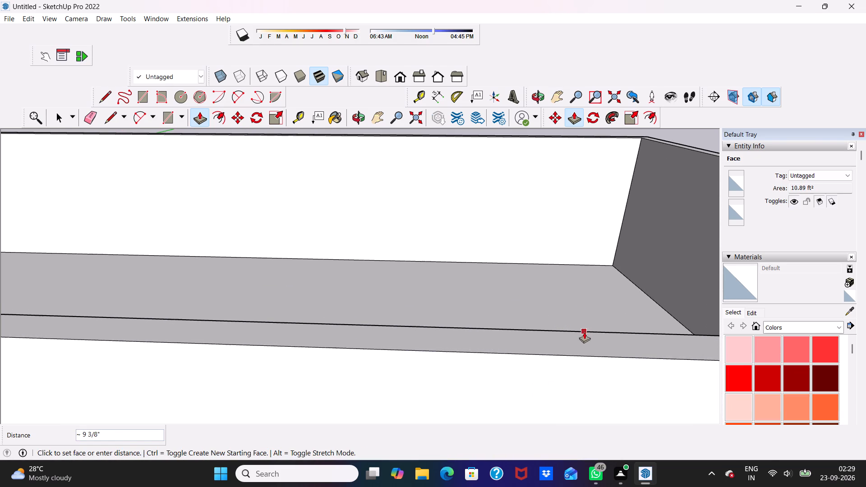
left_click(584, 332)
scroll(581, 320, "down", 11)
middle_click_drag(540, 338, 544, 276)
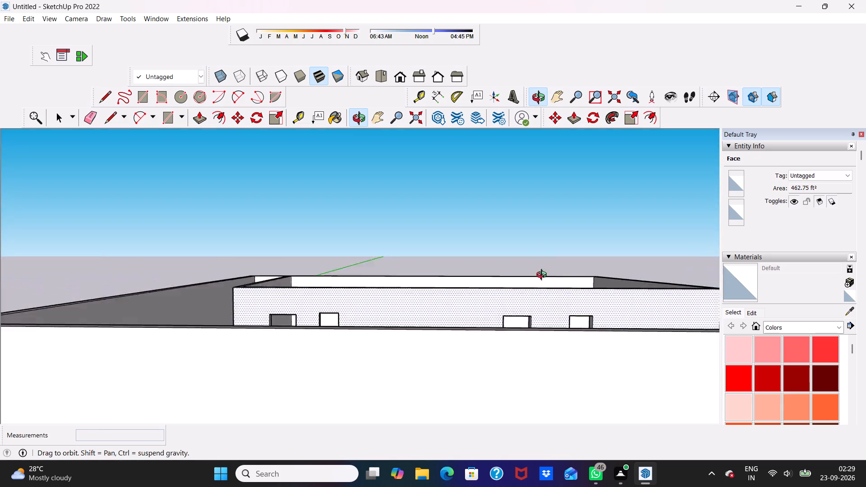
middle_click_drag(544, 276, 554, 293)
key("space")
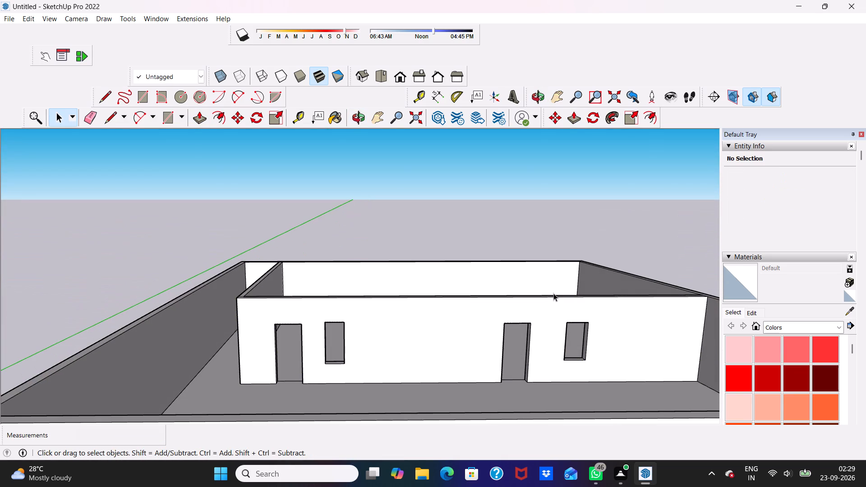
Examine the cut door and window openings and the whole building shell from several angles and distances.
scroll(543, 295, "down", 4)
middle_click_drag(512, 304, 542, 296)
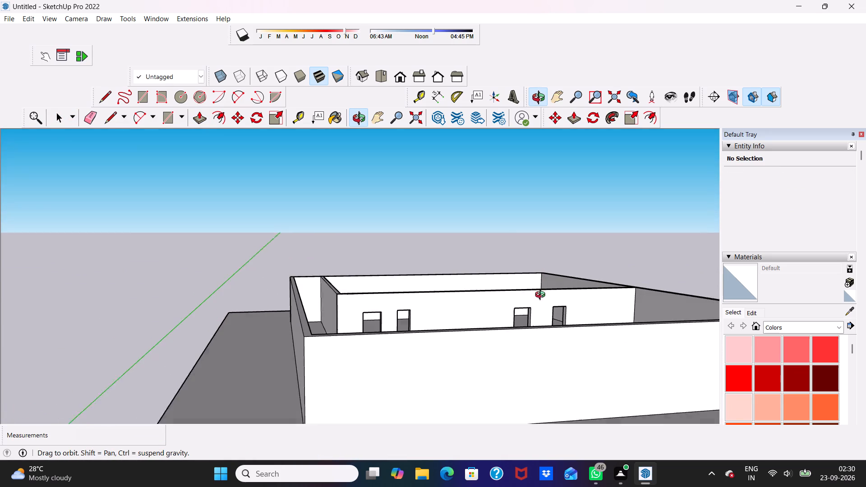
middle_click_drag(542, 296, 542, 296)
scroll(542, 296, "up", 2)
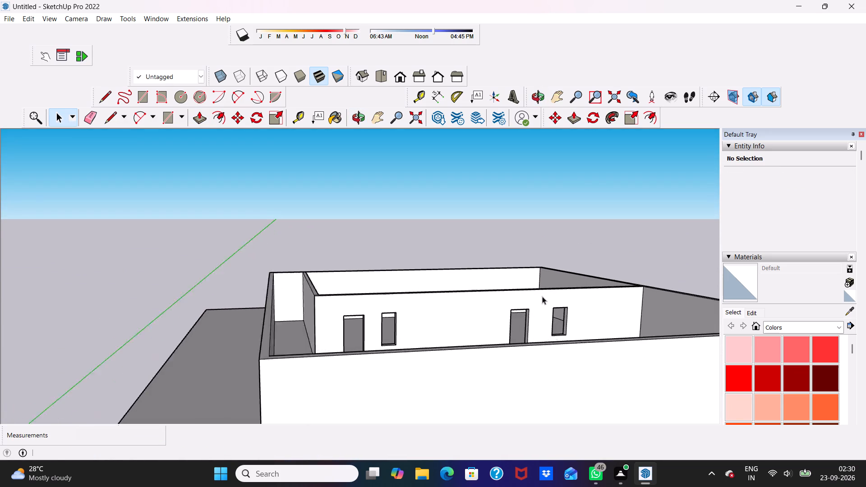
scroll(542, 296, "up", 1)
scroll(542, 296, "down", 5)
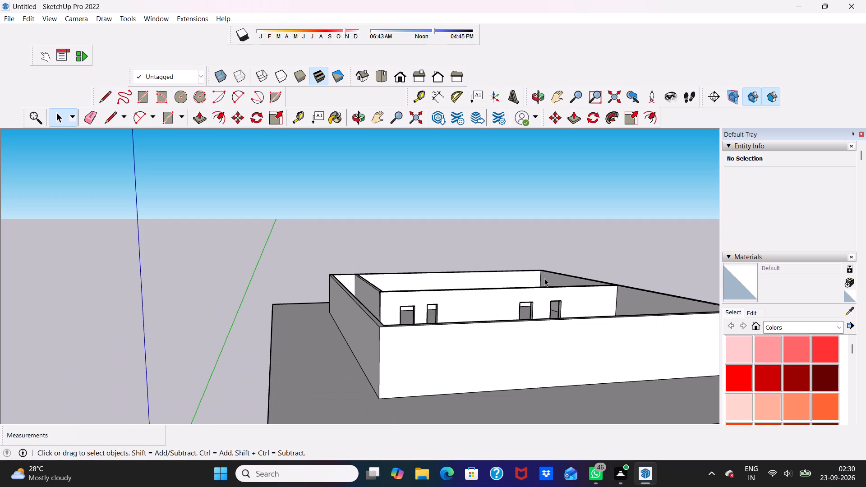
scroll(544, 272, "down", 2)
middle_click_drag(551, 291, 551, 290)
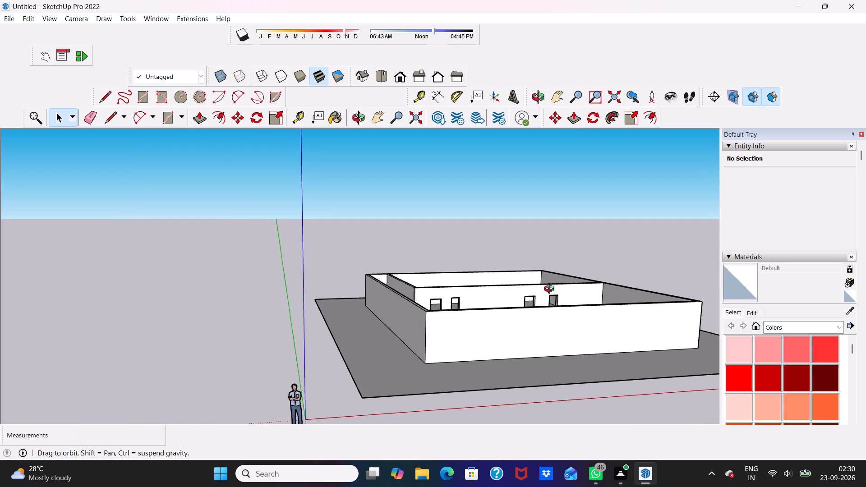
middle_click_drag(551, 290, 479, 295)
scroll(497, 269, "down", 6)
middle_click_drag(502, 272, 501, 314)
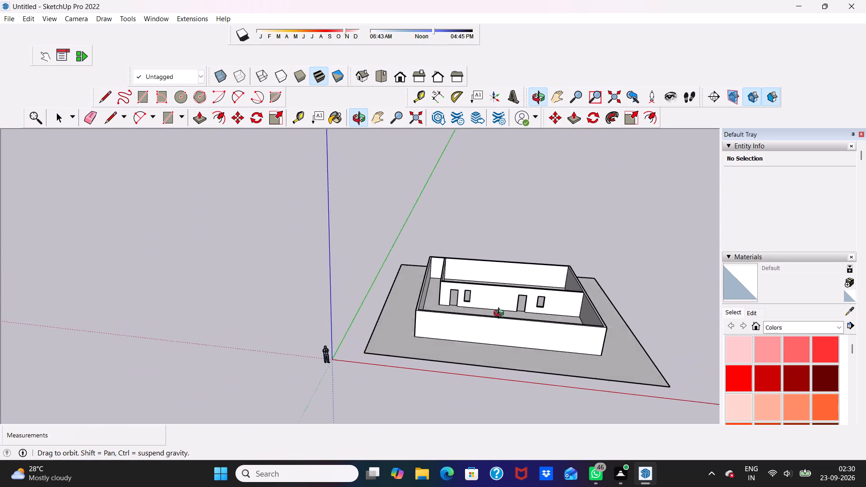
middle_click_drag(501, 314, 528, 357)
scroll(461, 264, "up", 3)
scroll(421, 254, "up", 3)
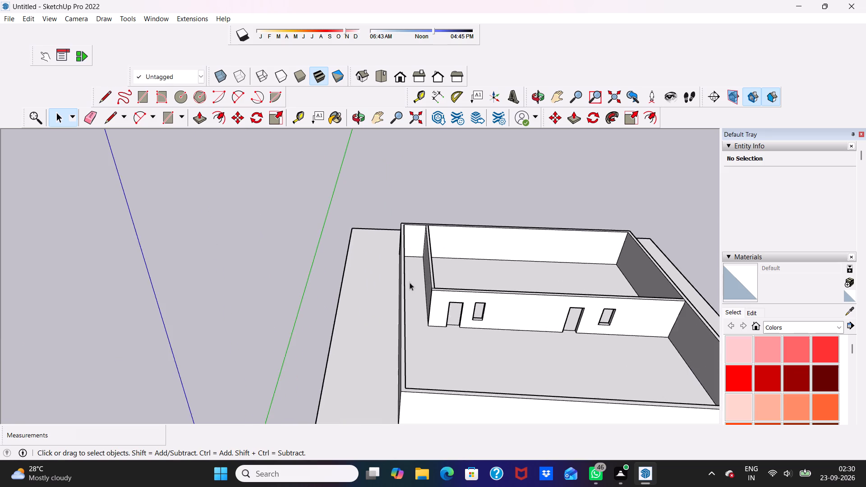
scroll(404, 288, "up", 4)
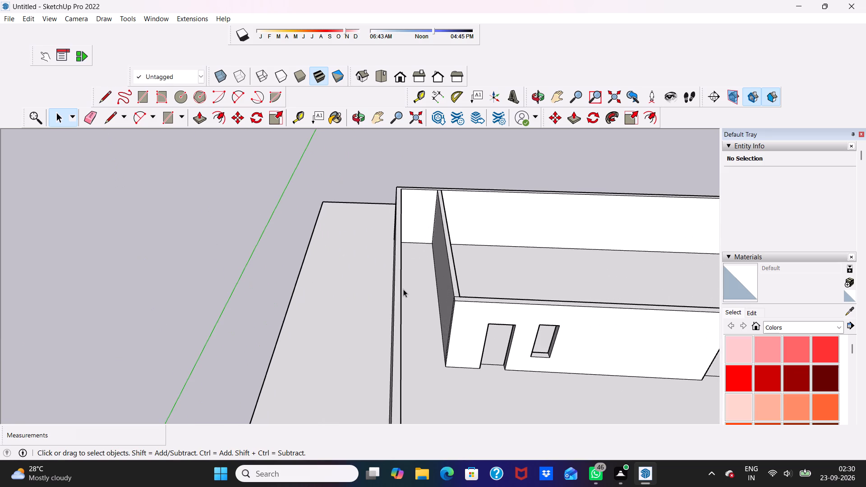
scroll(403, 289, "down", 6)
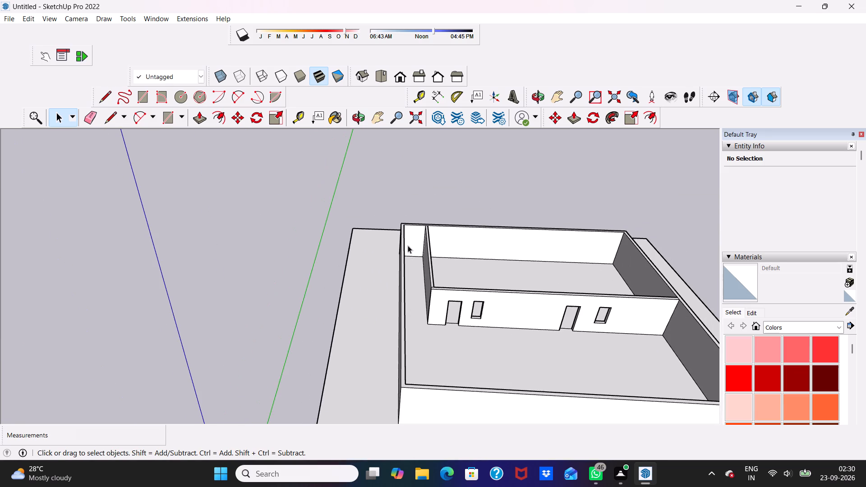
scroll(416, 226, "up", 7)
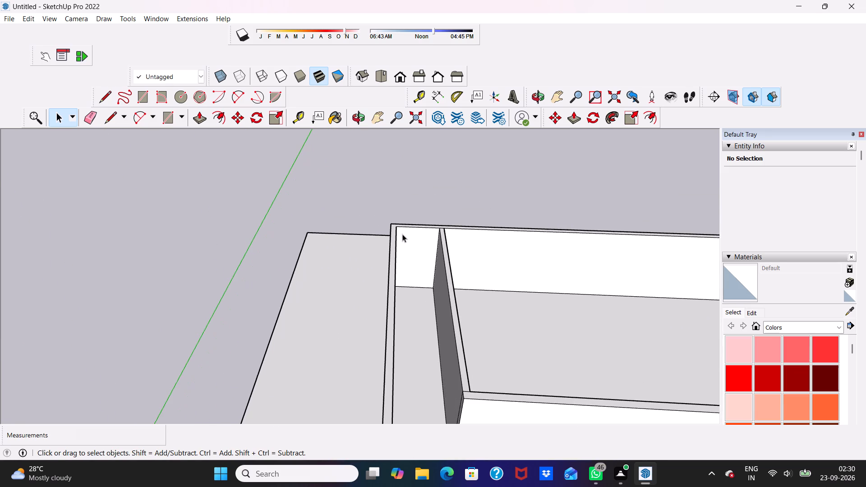
scroll(402, 234, "down", 8)
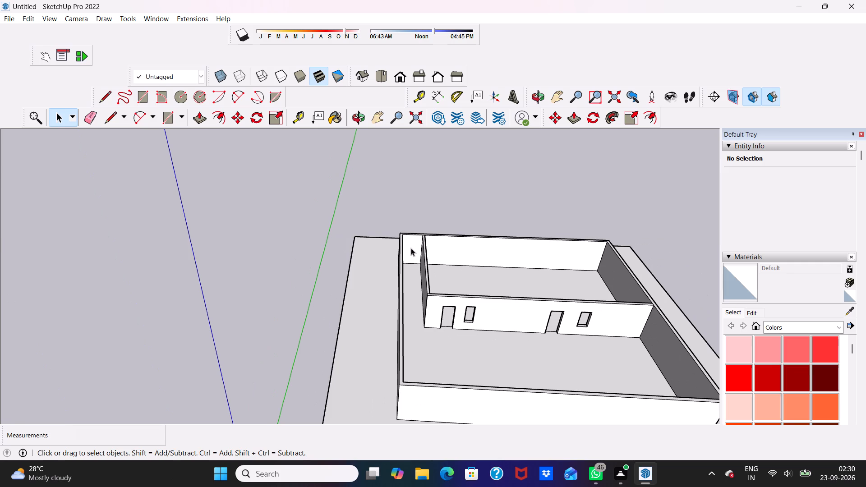
middle_click_drag(424, 285, 395, 269)
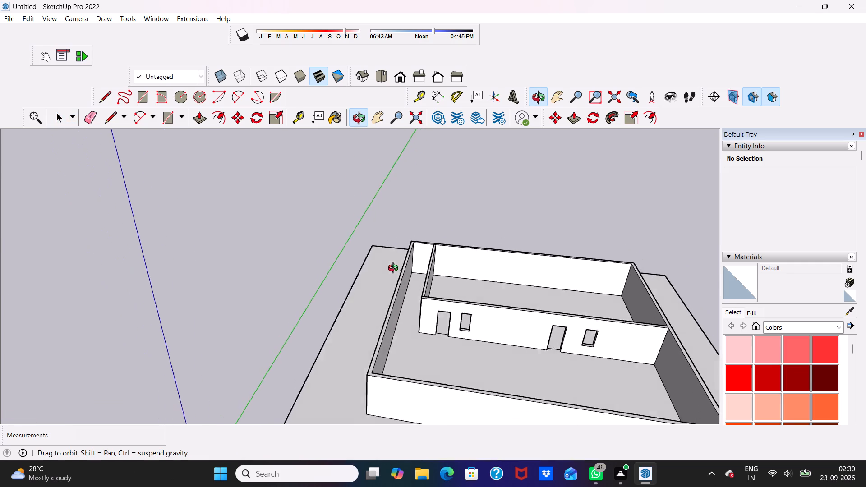
middle_click_drag(395, 269, 429, 269)
Draw a 9" line across the side wall's top face, from the rear inner corner beside the narrow passage to the outer edge.
scroll(428, 223, "up", 4)
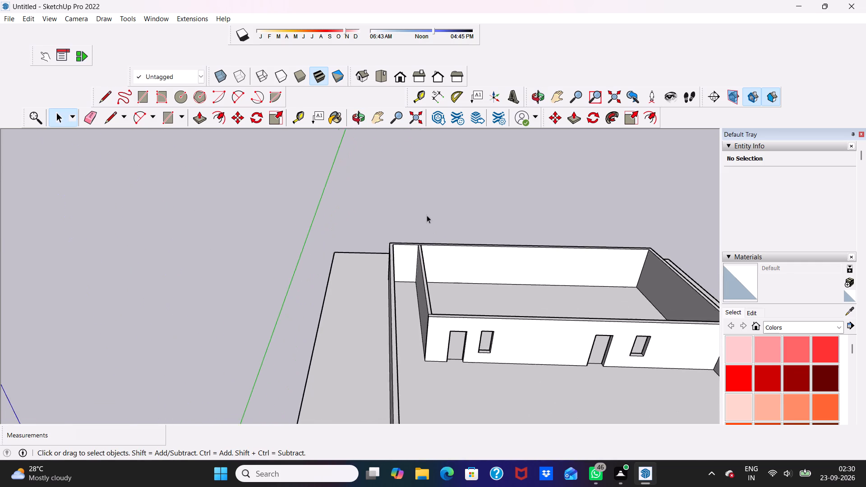
scroll(427, 215, "up", 5)
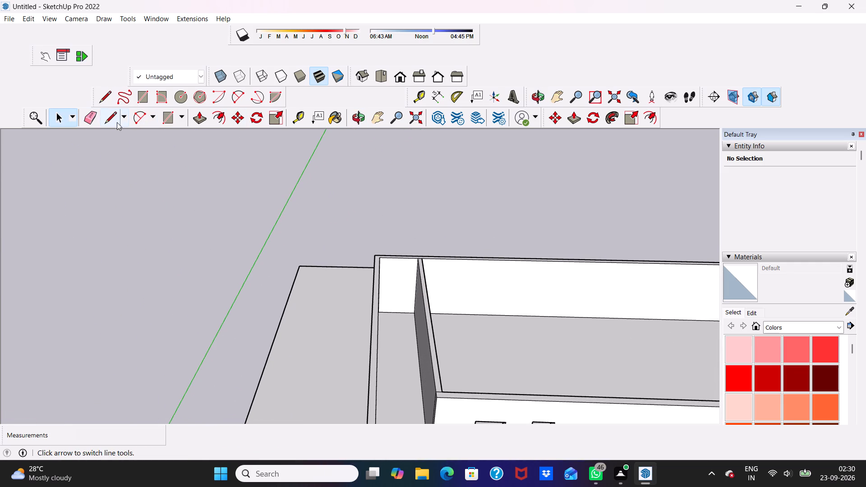
left_click(107, 119)
scroll(382, 230, "up", 7)
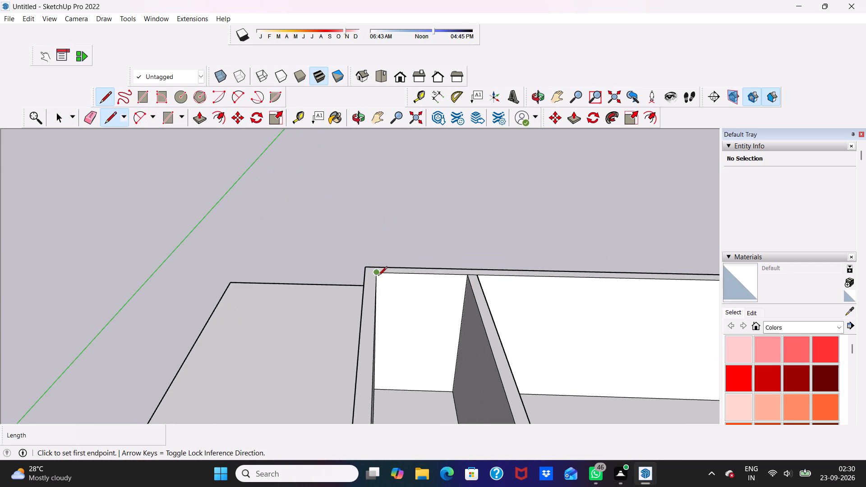
left_click(377, 273)
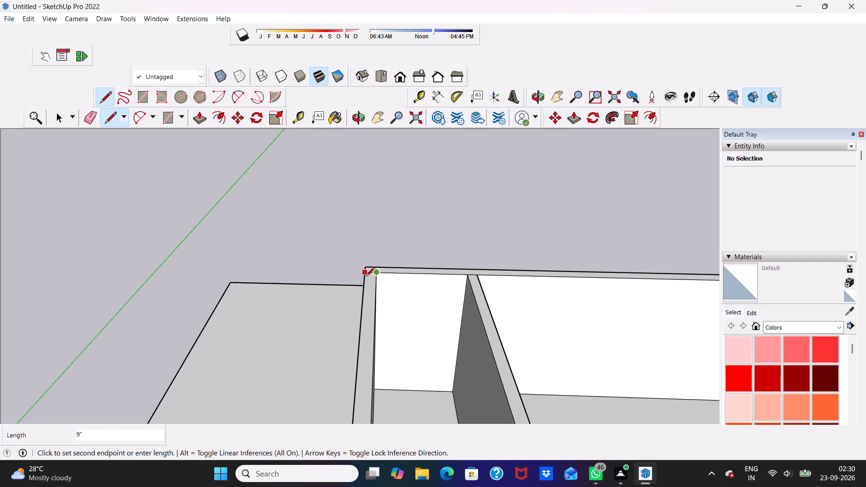
left_click(366, 277)
Draw a matching line across the opposite side wall's top face, from its rear inner corner to the outer edge.
scroll(379, 255, "down", 16)
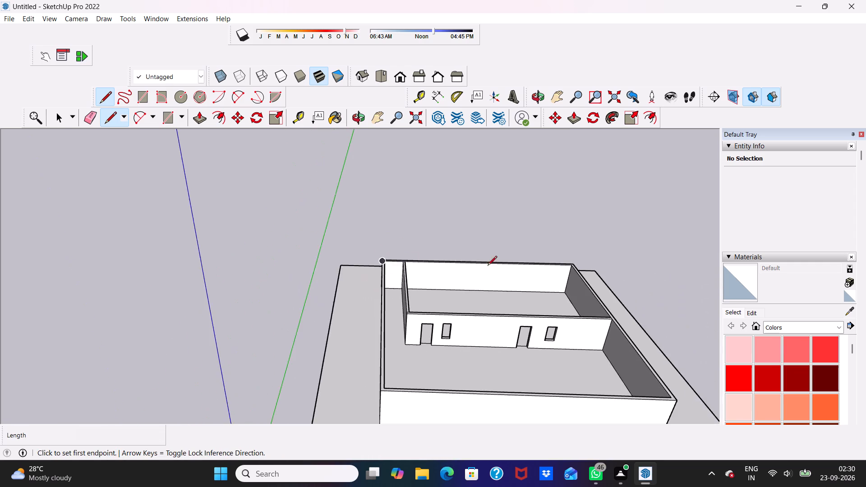
scroll(488, 266, "down", 3)
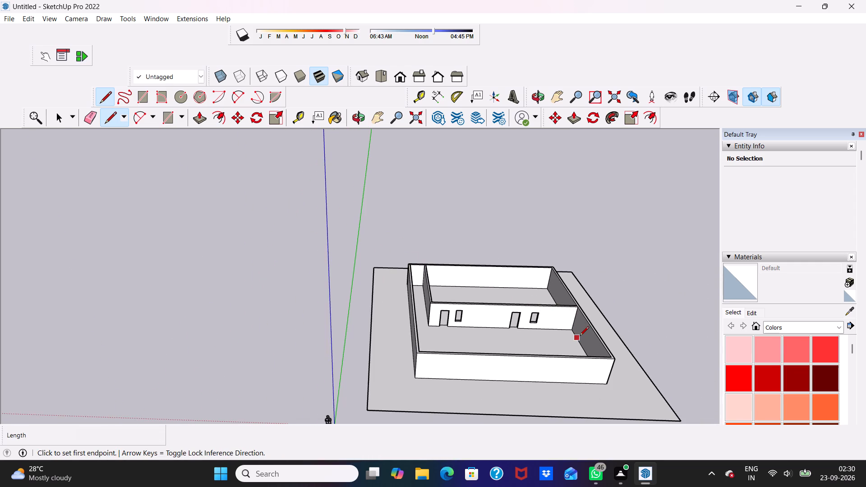
scroll(580, 336, "down", 4)
scroll(603, 301, "up", 9)
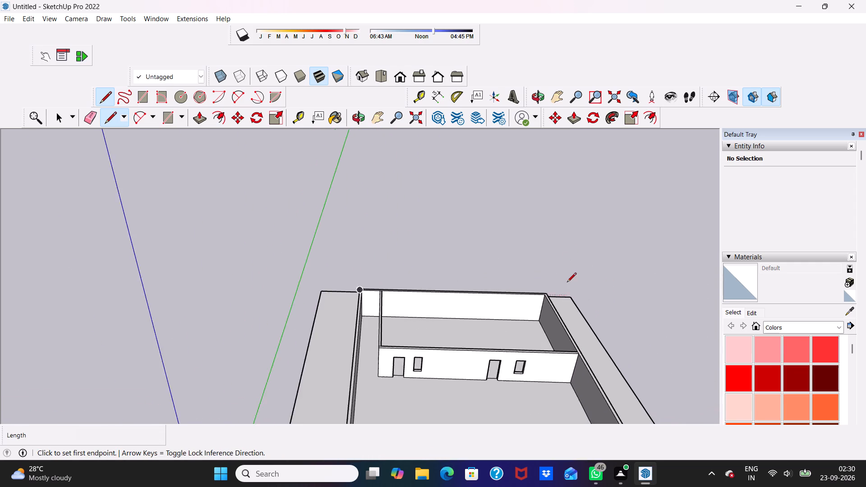
scroll(567, 283, "up", 7)
scroll(539, 294, "down", 3)
scroll(536, 296, "up", 12)
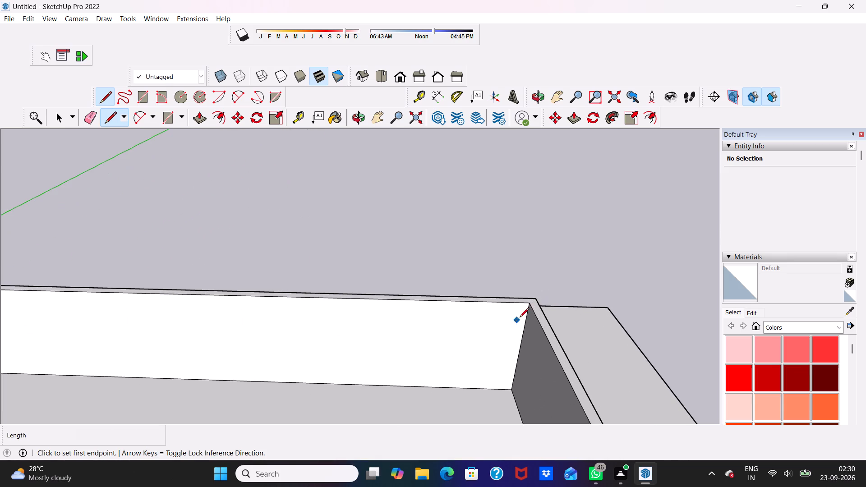
left_click(530, 305)
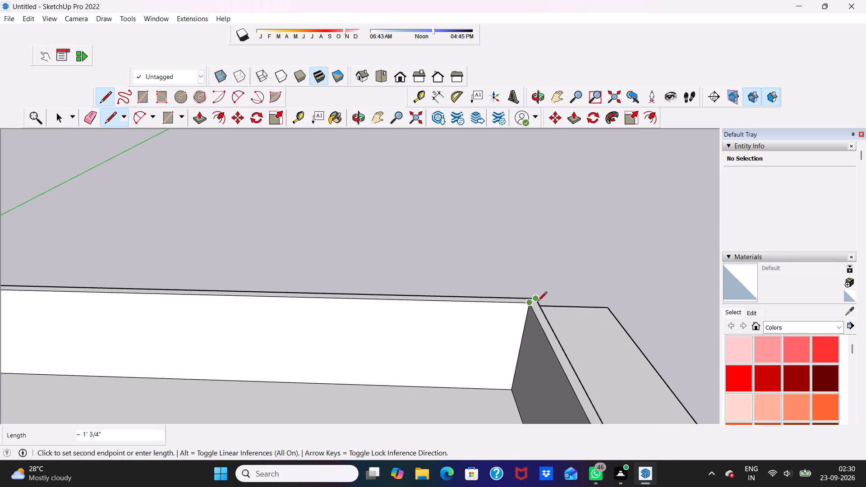
left_click(540, 308)
scroll(541, 301, "down", 4)
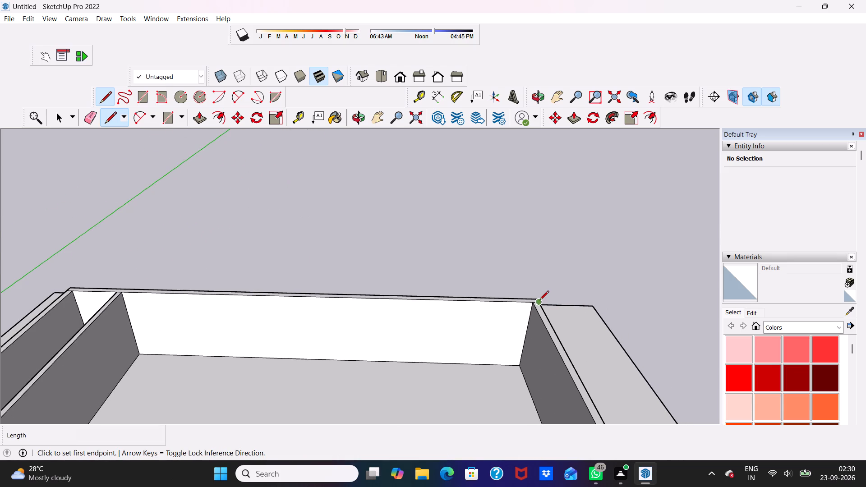
key("space")
Push/Pull the connected top face of the front and side walls down 3', leaving the rear wall at full height.
scroll(539, 301, "up", 1)
scroll(373, 256, "down", 5)
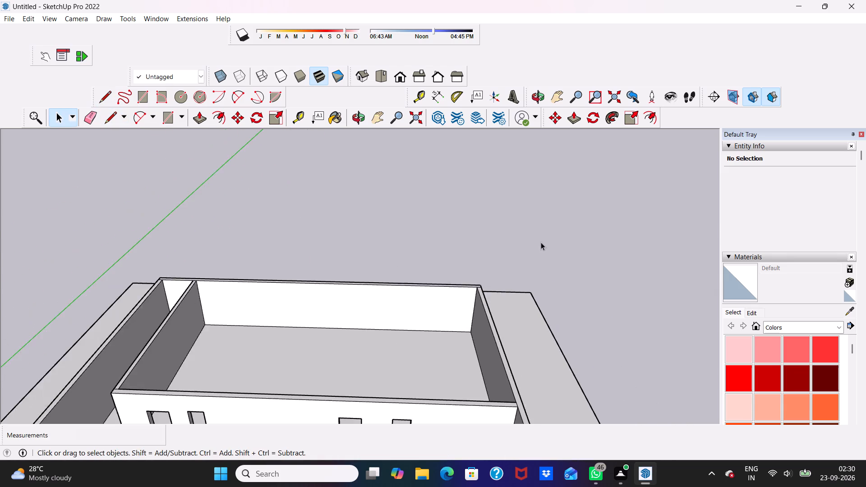
scroll(541, 242, "down", 3)
scroll(505, 301, "down", 4)
scroll(296, 339, "up", 4)
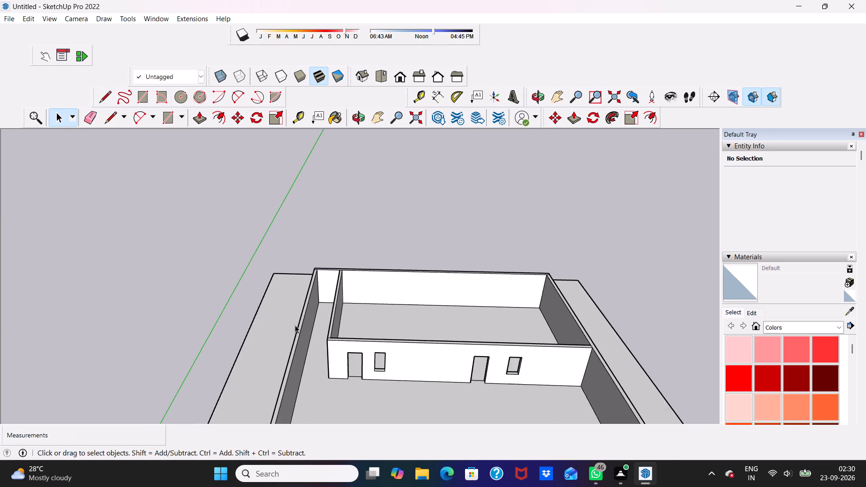
scroll(295, 325, "up", 5)
left_click(300, 322)
scroll(335, 265, "down", 4)
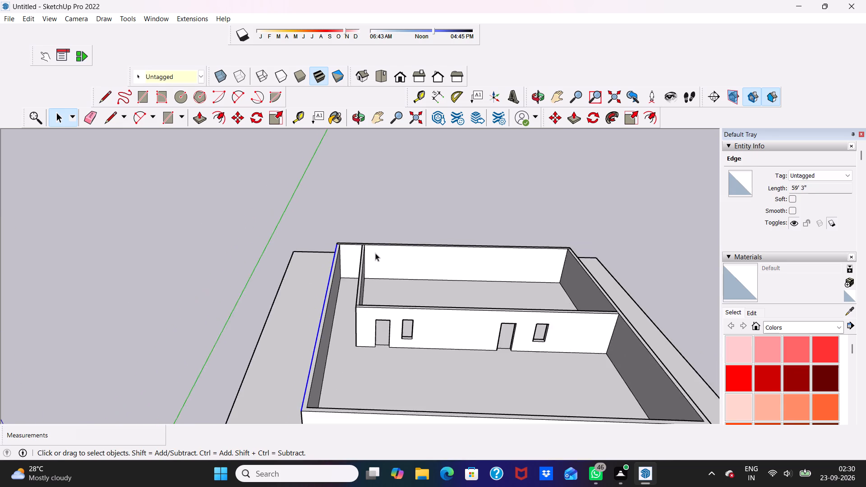
scroll(375, 253, "down", 6)
left_click(226, 308)
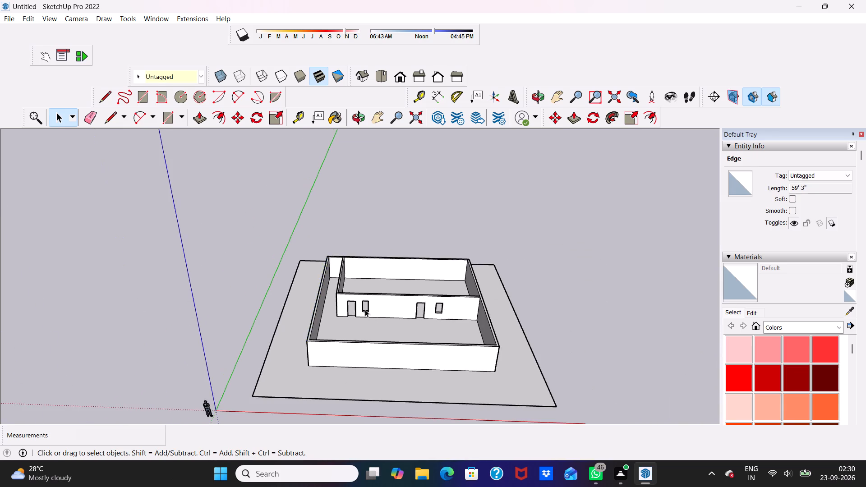
scroll(445, 310, "up", 10)
left_click(196, 352)
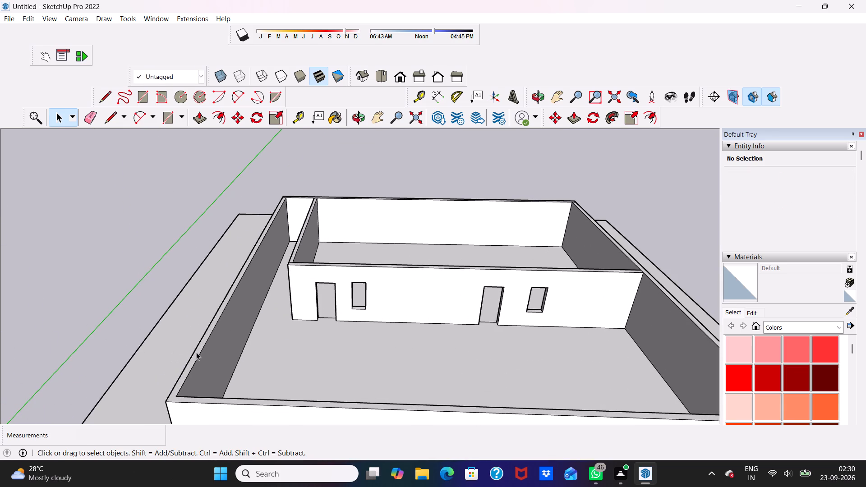
left_click(201, 354)
left_click(200, 345)
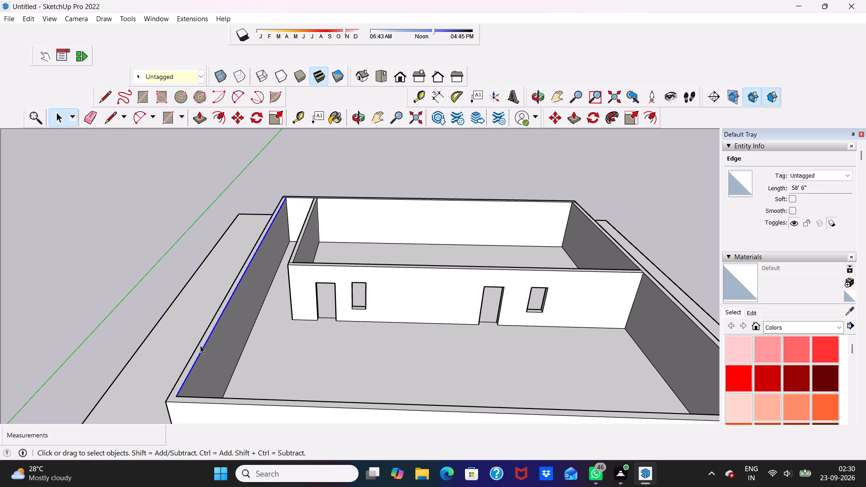
scroll(195, 352, "up", 10)
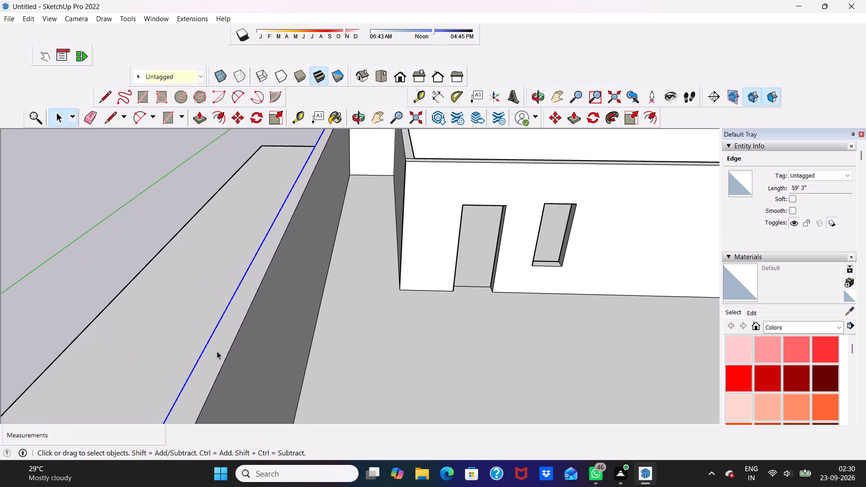
left_click(217, 351)
left_click(201, 118)
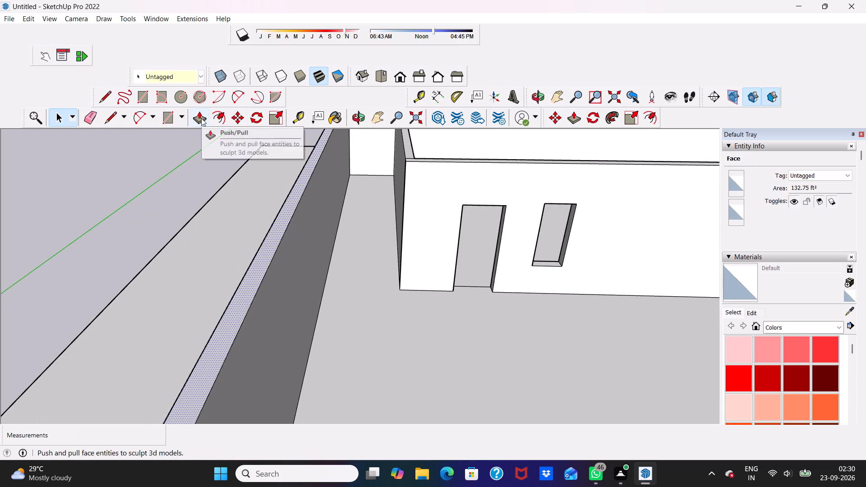
left_click(261, 256)
scroll(258, 256, "down", 5)
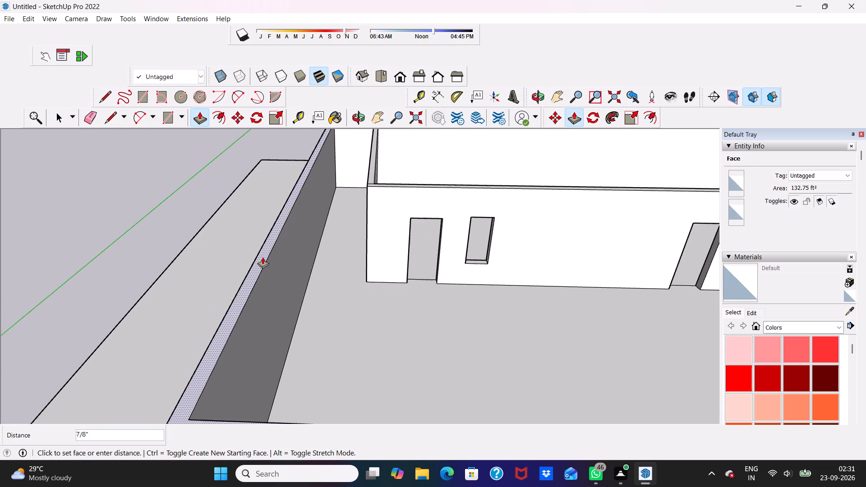
scroll(263, 257, "down", 4)
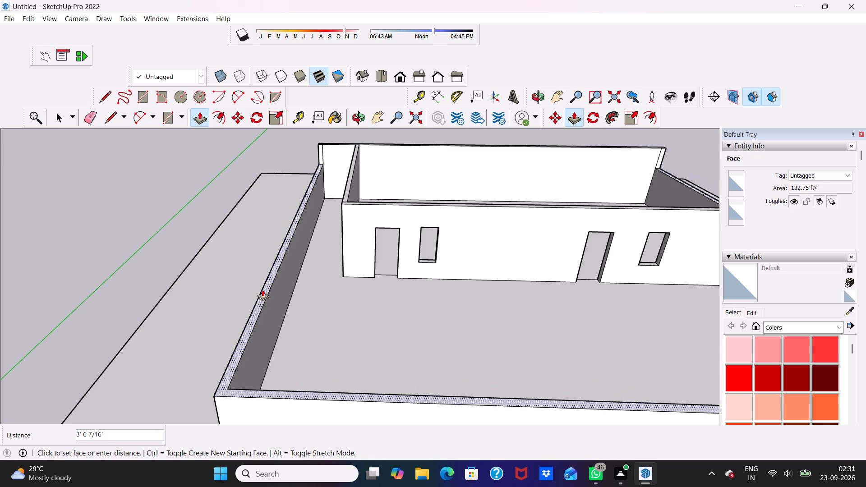
type("3'")
key("Return")
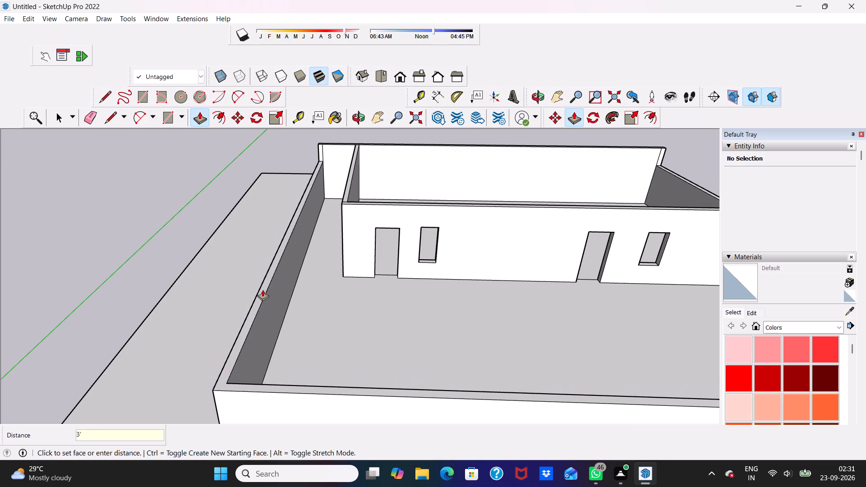
Examine the lowered walls, the partition openings and the junction between partition and side wall from several angles.
scroll(263, 289, "down", 4)
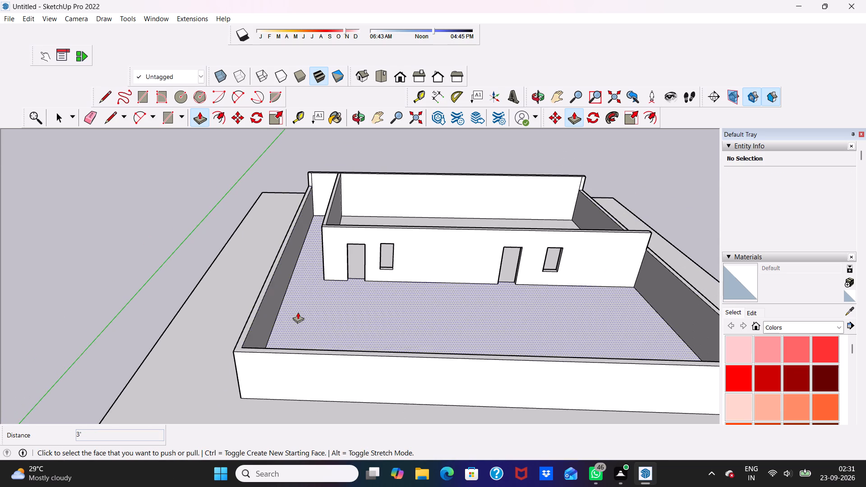
middle_click_drag(298, 312, 69, 260)
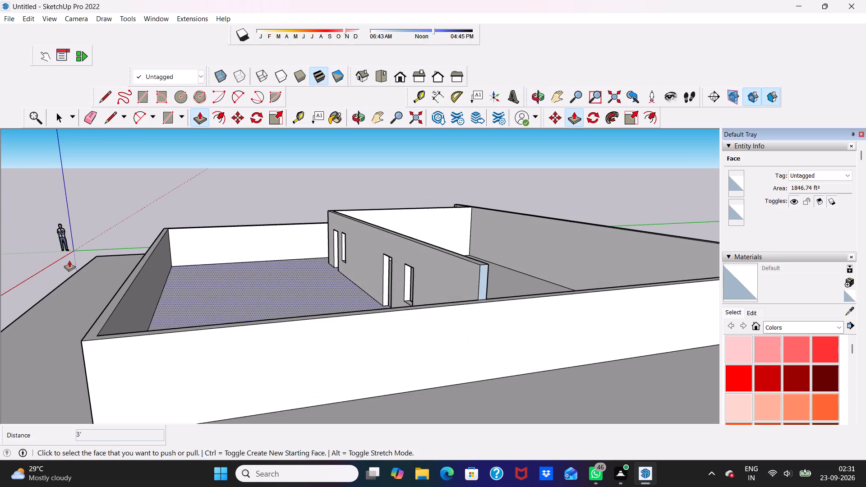
scroll(91, 269, "down", 5)
scroll(326, 285, "up", 4)
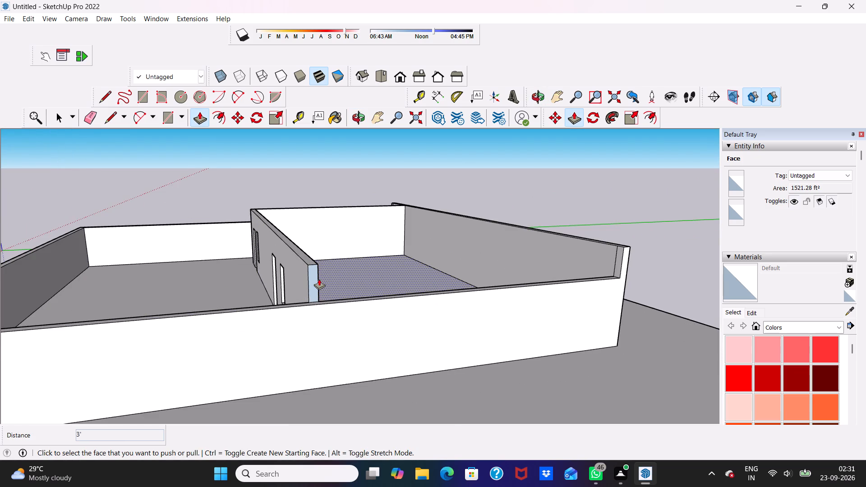
scroll(319, 275, "up", 5)
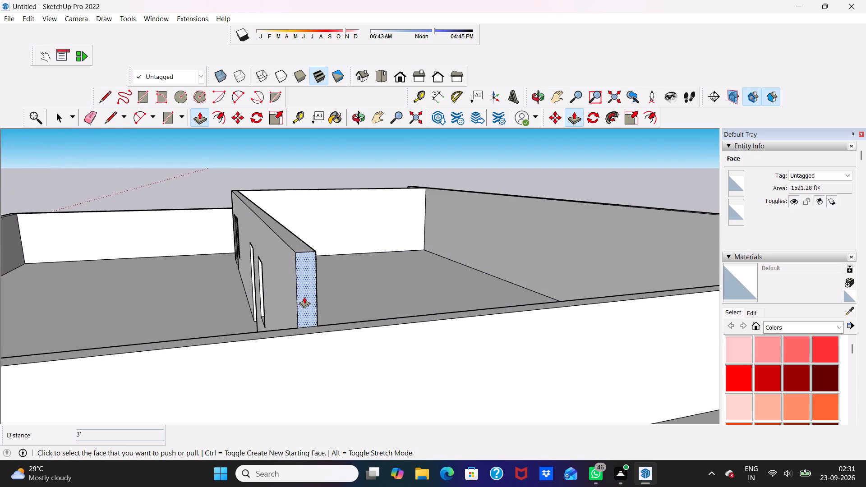
scroll(303, 298, "up", 1)
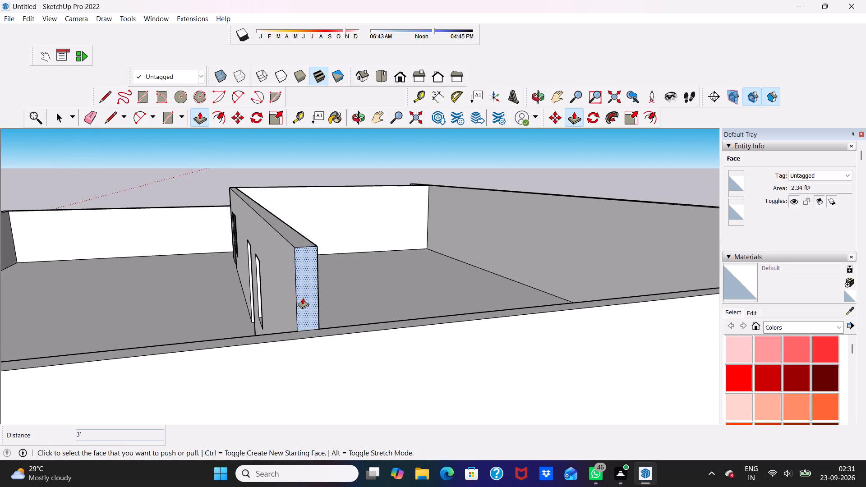
key("space")
scroll(303, 298, "down", 4)
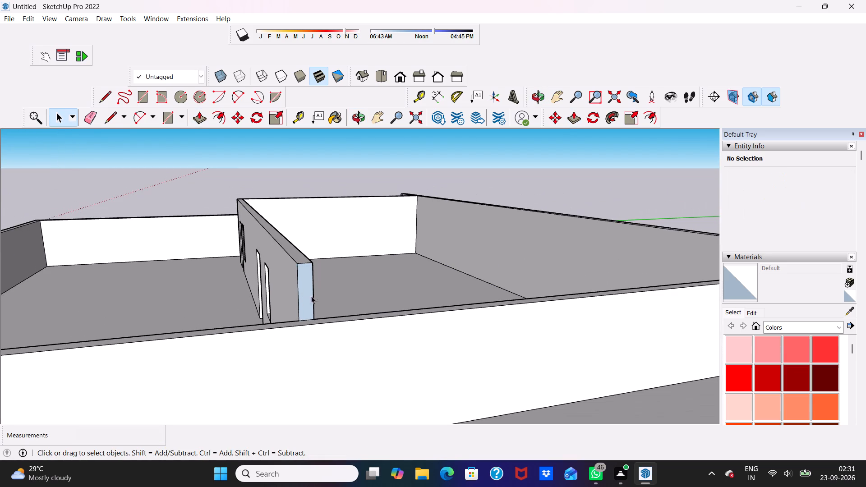
scroll(334, 279, "down", 3)
middle_click_drag(298, 272, 458, 347)
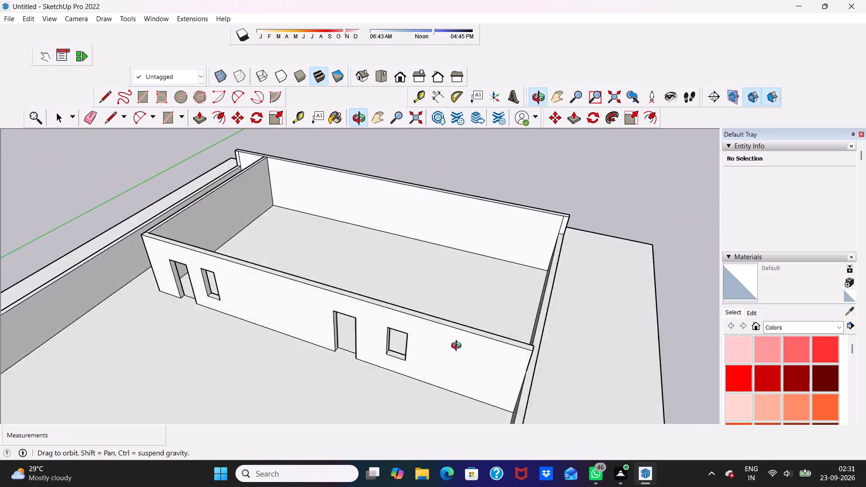
middle_click_drag(458, 347, 497, 301)
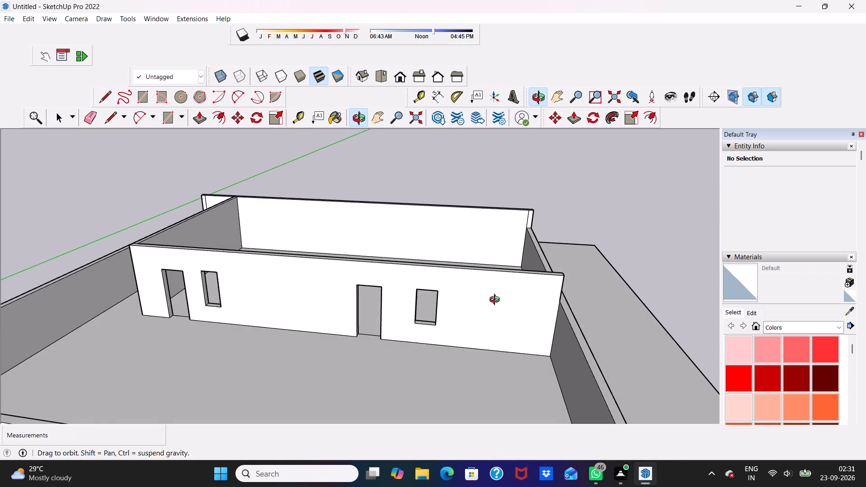
middle_click_drag(497, 301, 508, 278)
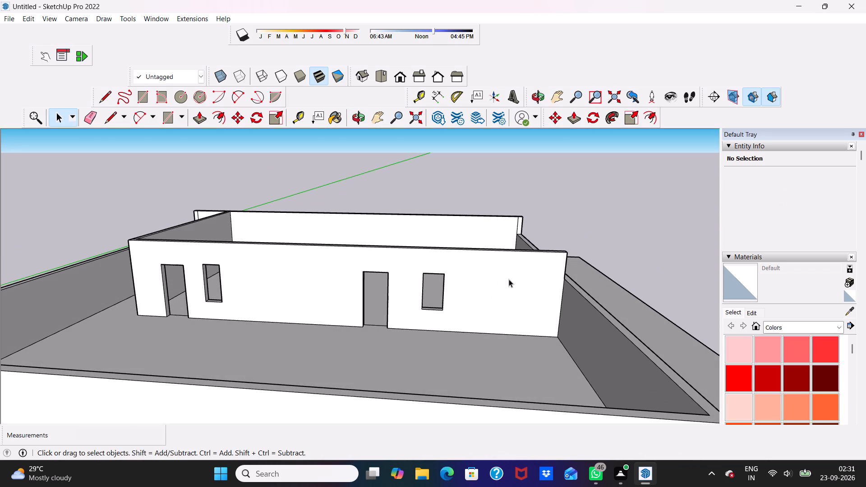
scroll(509, 279, "up", 2)
scroll(509, 279, "down", 2)
middle_click_drag(509, 279, 424, 259)
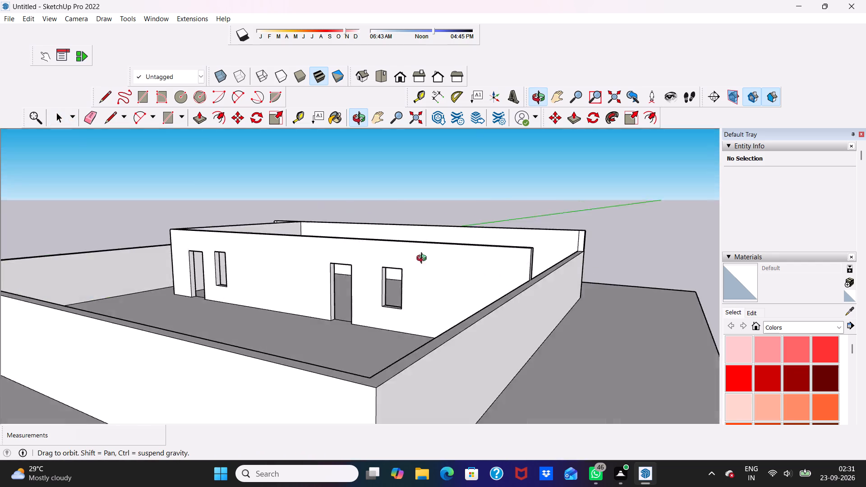
middle_click_drag(424, 259, 309, 304)
scroll(364, 318, "up", 4)
scroll(364, 318, "down", 4)
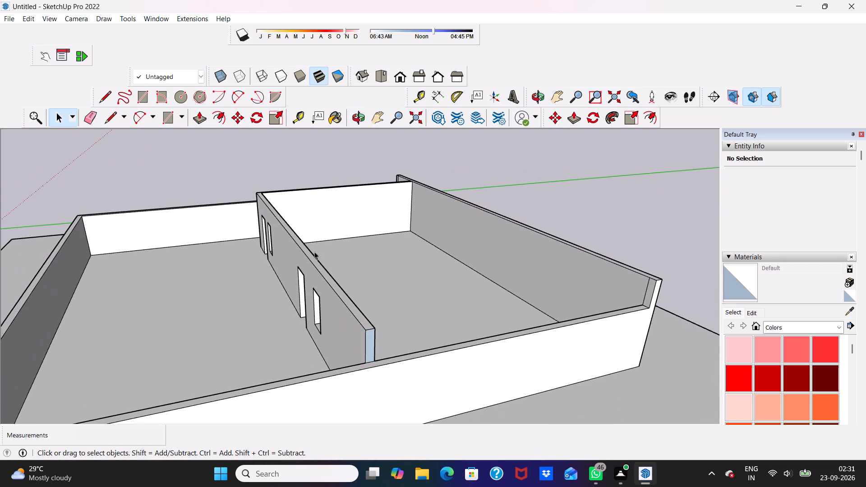
Draw a 9" line across the side wall's top face, from the front corner of the partition's exposed end to the outer edge.
left_click(111, 117)
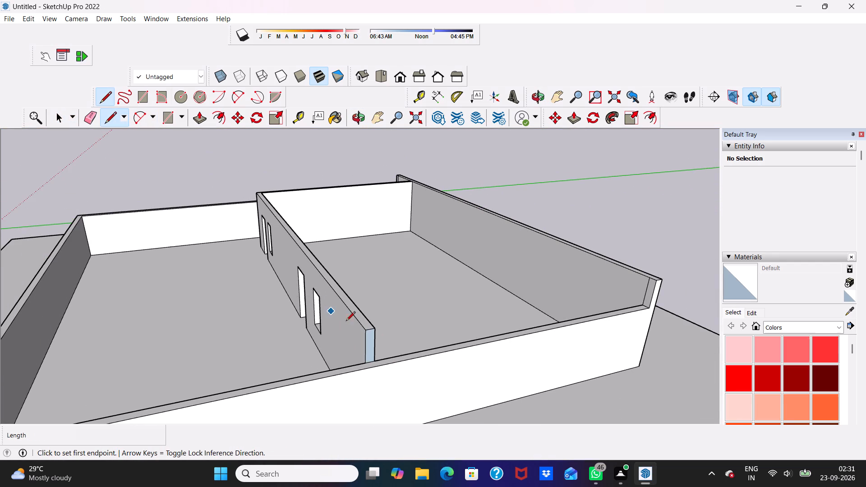
scroll(377, 340, "up", 6)
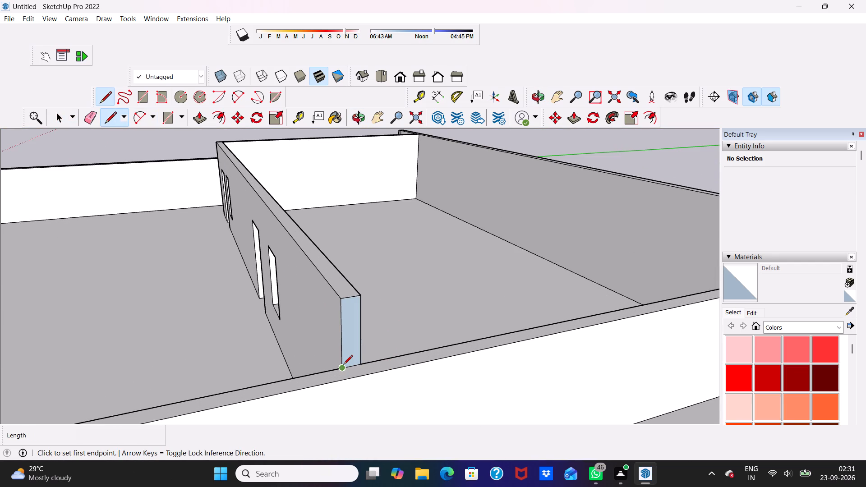
left_click(343, 365)
left_click(346, 377)
key("space")
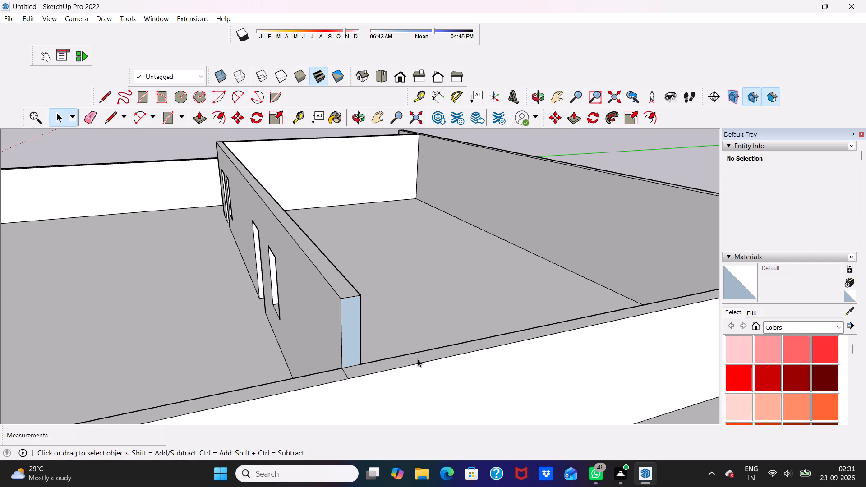
Push/Pull the side wall's top face between the partition and the rear wall up 3'.
left_click(418, 359)
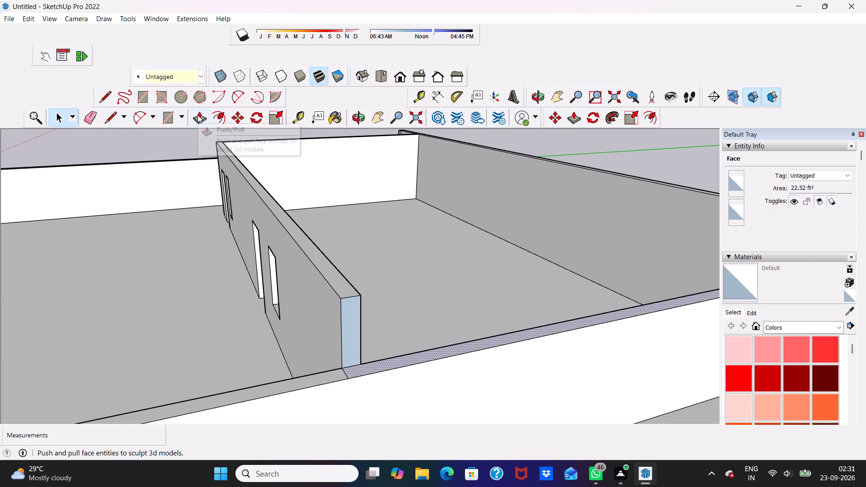
left_click(198, 115)
left_click(366, 359)
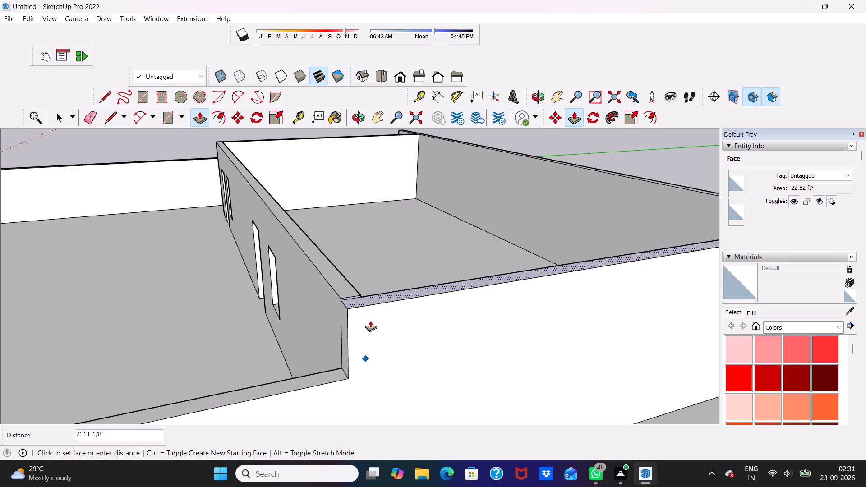
type("3'")
key("Return")
scroll(370, 321, "down", 6)
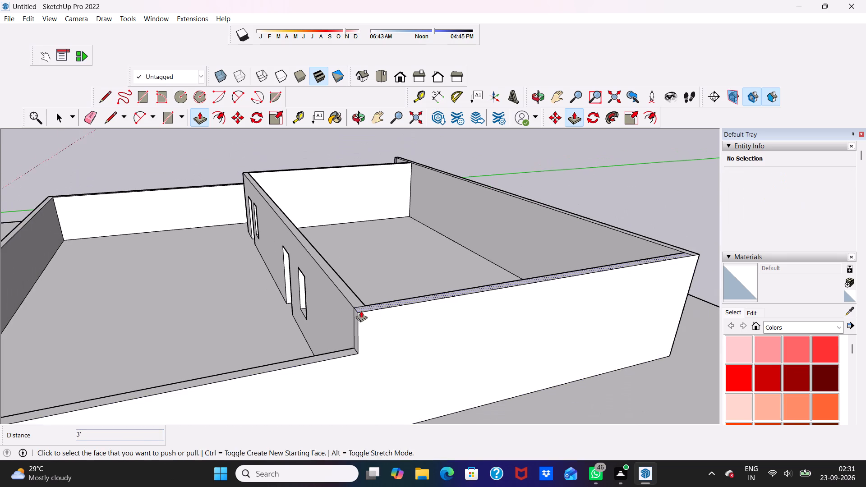
middle_click_drag(361, 311, 515, 297)
scroll(470, 264, "down", 5)
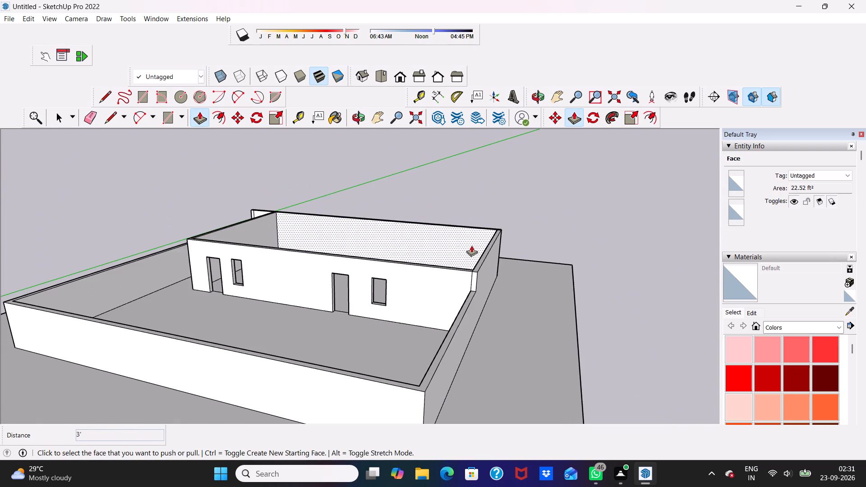
key("space")
Copy the entire connected building from its ground border's front corner and place the copy above the original, about 21' away.
scroll(415, 255, "down", 4)
middle_click_drag(411, 296, 483, 322)
triple_click(321, 311)
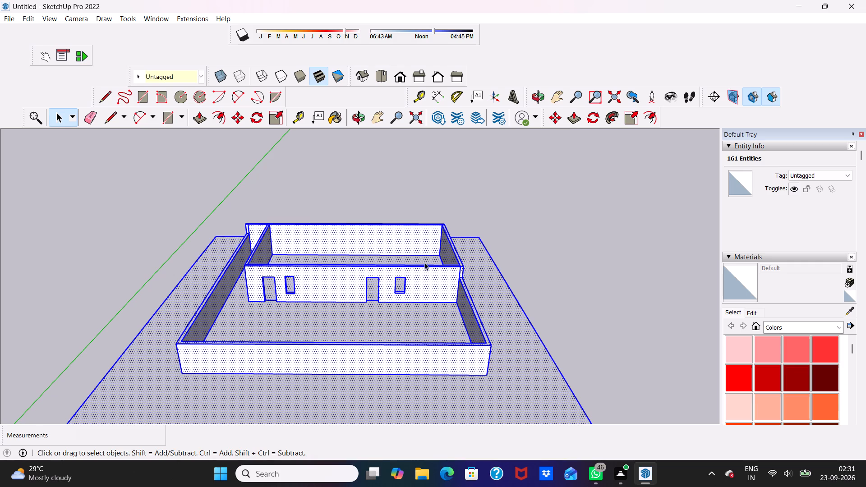
left_click(241, 114)
scroll(236, 112, "down", 7)
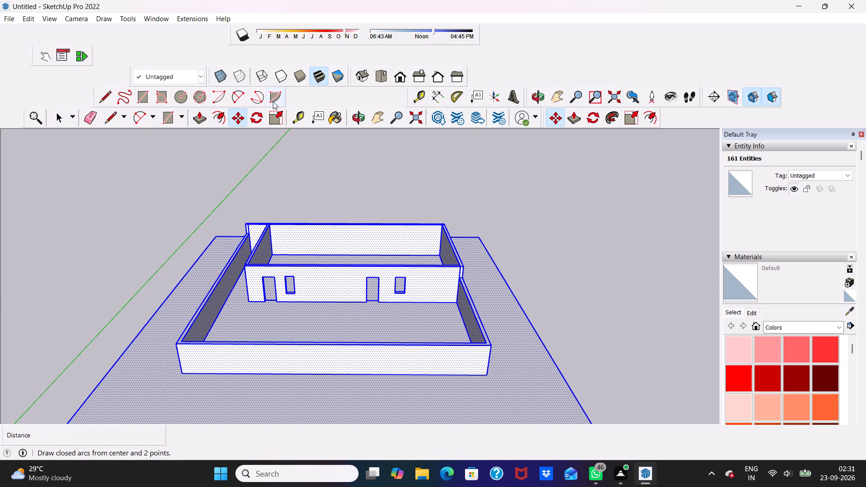
scroll(247, 205, "down", 7)
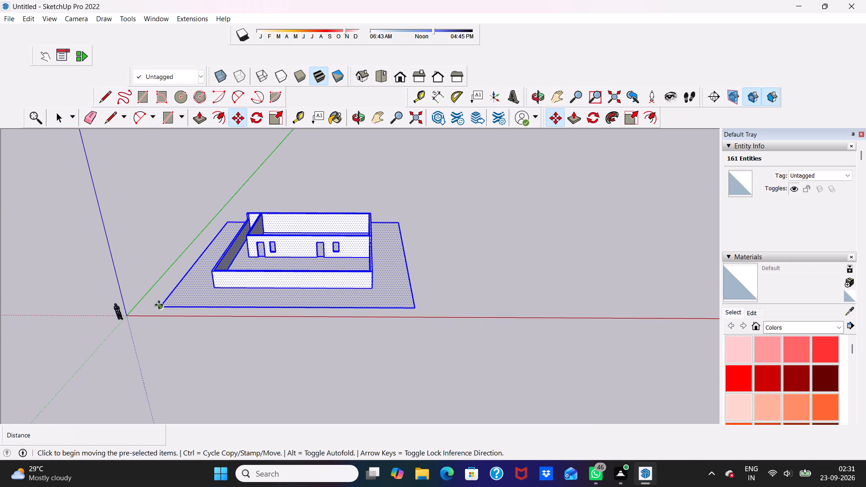
left_click(159, 304)
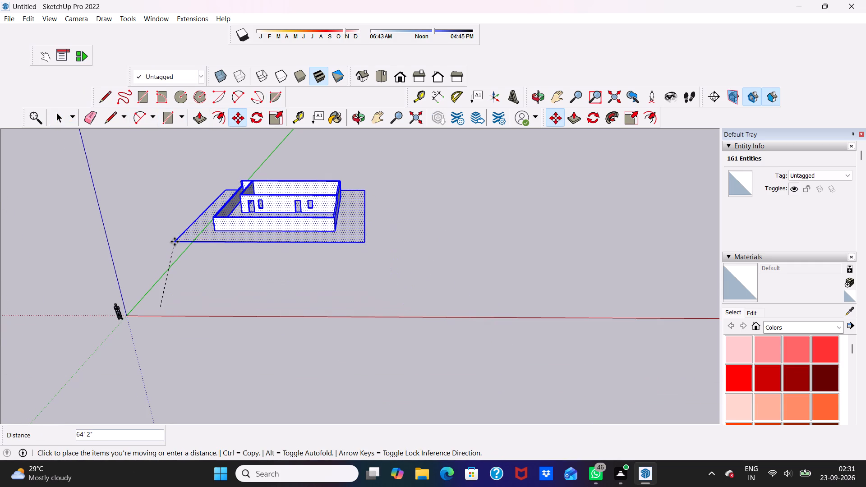
scroll(175, 242, "down", 4)
scroll(202, 252, "up", 1)
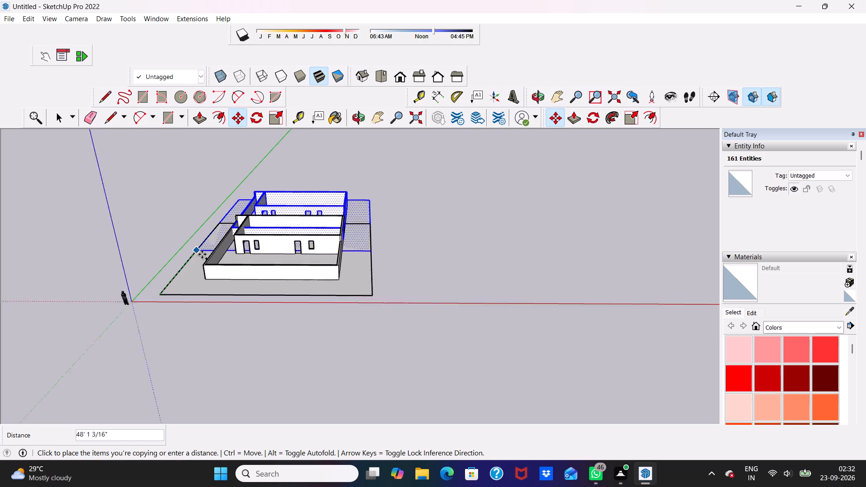
scroll(202, 254, "up", 2)
scroll(171, 277, "up", 5)
scroll(209, 273, "up", 4)
scroll(81, 306, "down", 4)
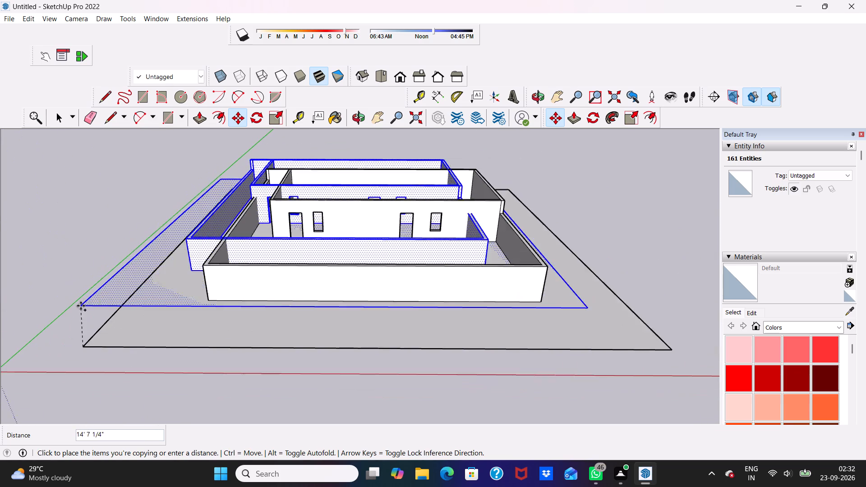
scroll(125, 292, "up", 6)
scroll(138, 276, "down", 7)
middle_click_drag(138, 292, 13, 280)
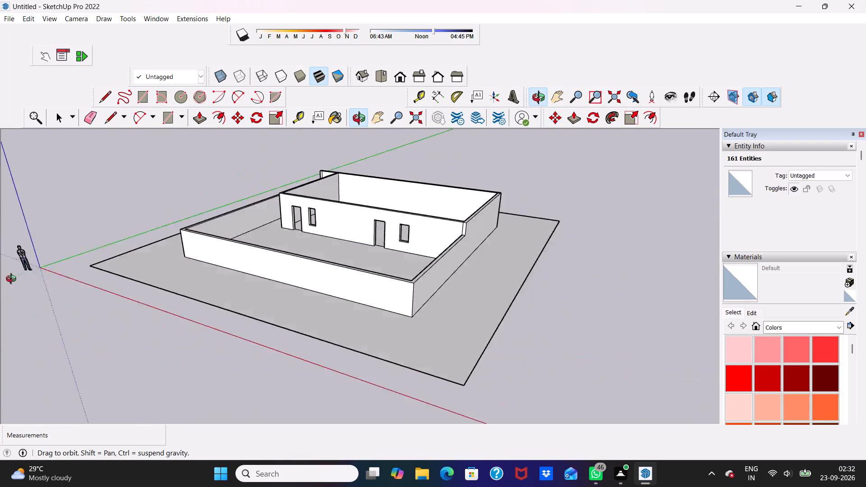
middle_click_drag(13, 280, 0, 238)
scroll(157, 161, "up", 4)
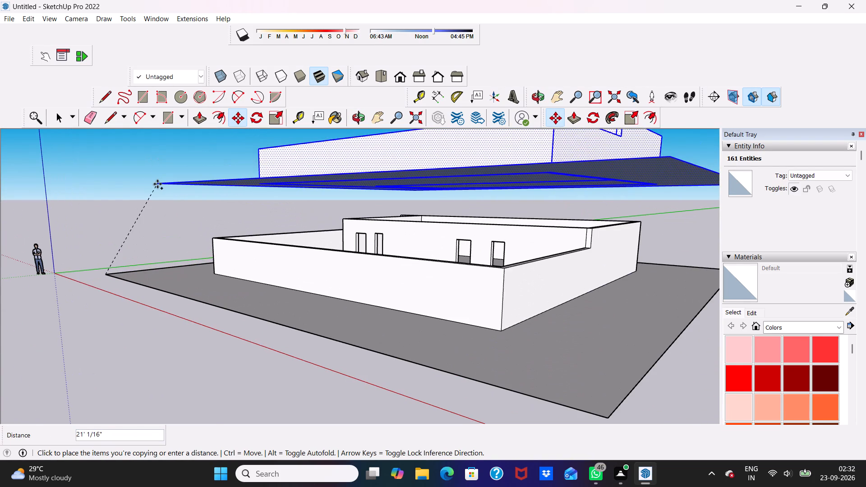
left_click(157, 184)
Move the raised copy about 21' by its rear outer bottom corner toward the original building's matching corner, and deselect it.
scroll(230, 233, "down", 4)
middle_click_drag(263, 243, 0, 259)
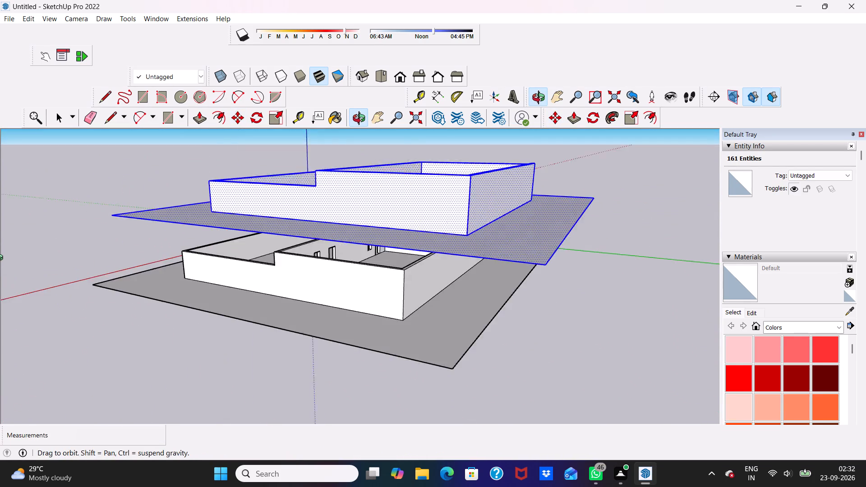
middle_click_drag(0, 259, 0, 256)
scroll(470, 209, "up", 3)
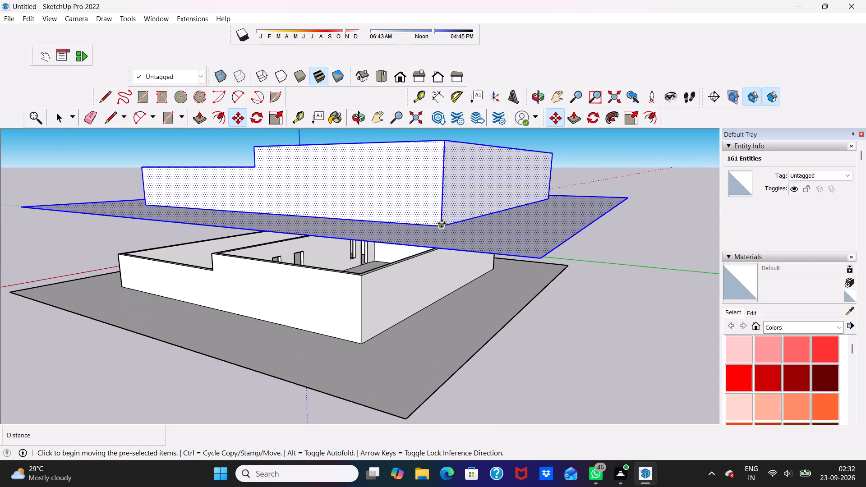
left_click_drag(442, 223, 370, 255)
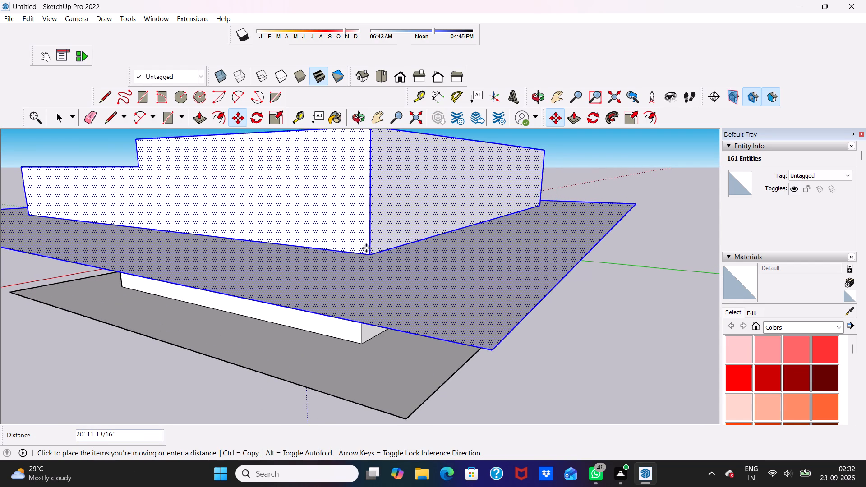
scroll(373, 261, "down", 5)
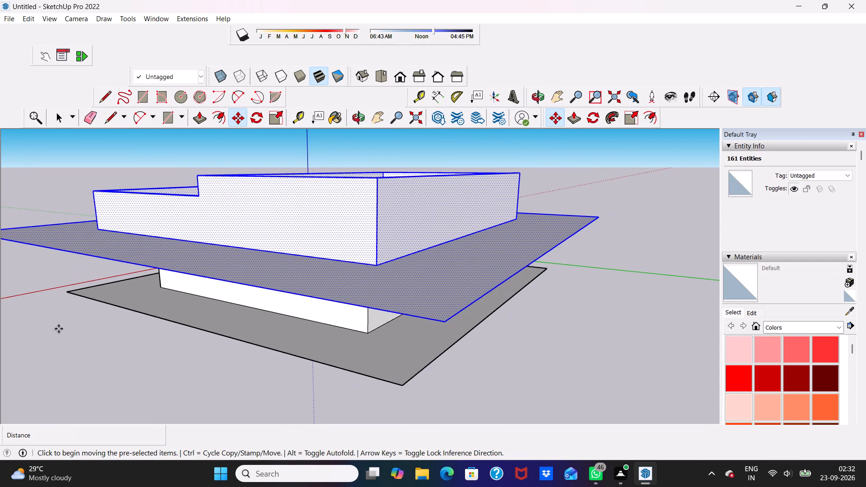
key("space")
left_click(59, 329)
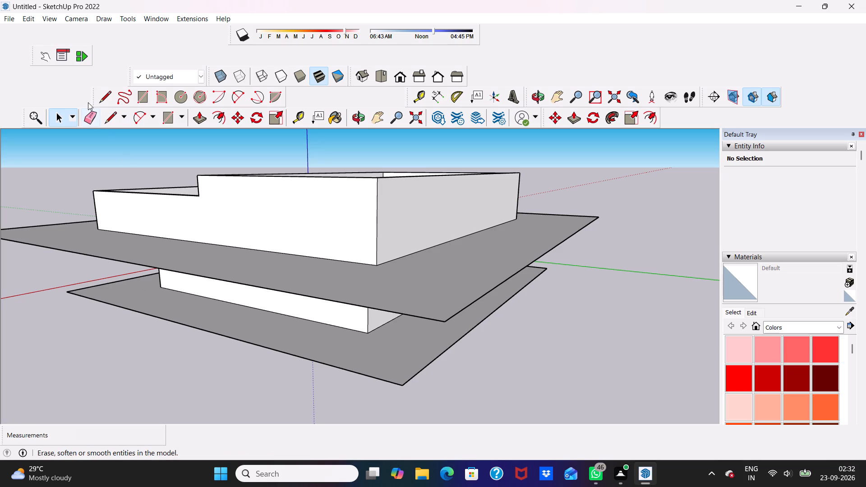
Erase the outer edges of the ground border around the upper copy, leaving only its building walls and floor.
left_click_drag(90, 114, 91, 125)
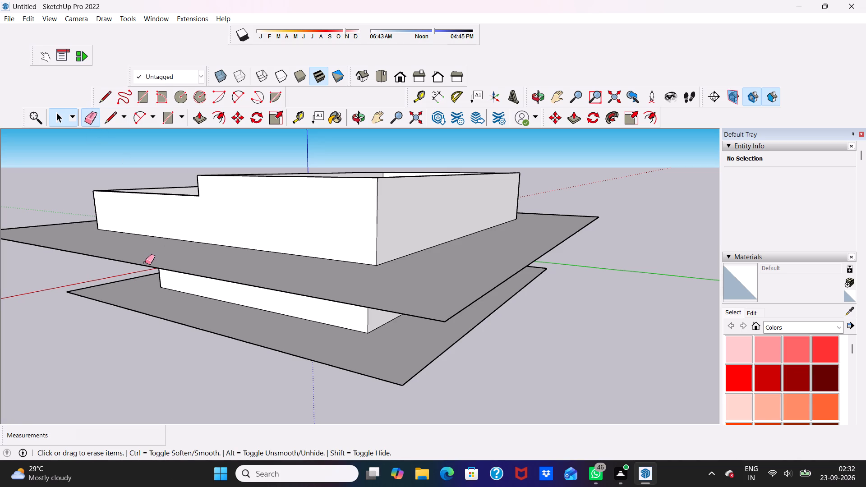
left_click(145, 265)
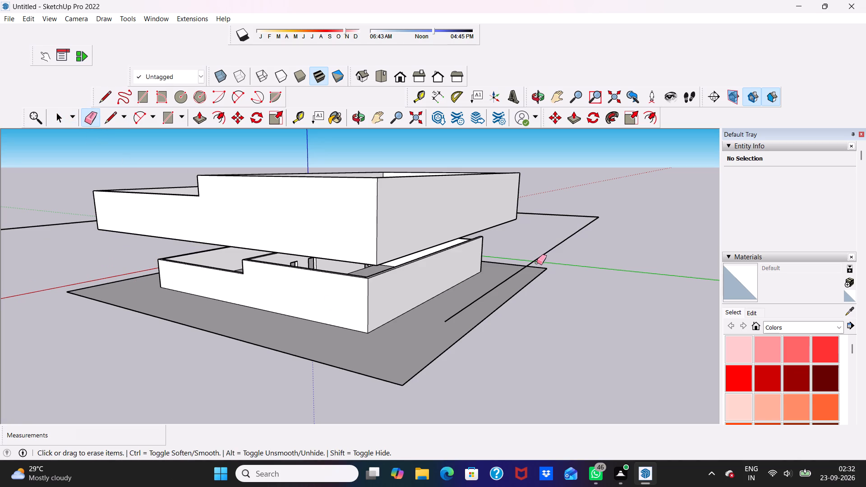
left_click(537, 262)
left_click(536, 258)
scroll(536, 258, "down", 3)
scroll(536, 258, "up", 1)
scroll(536, 258, "down", 1)
middle_click_drag(536, 258, 151, 285)
left_click(270, 292)
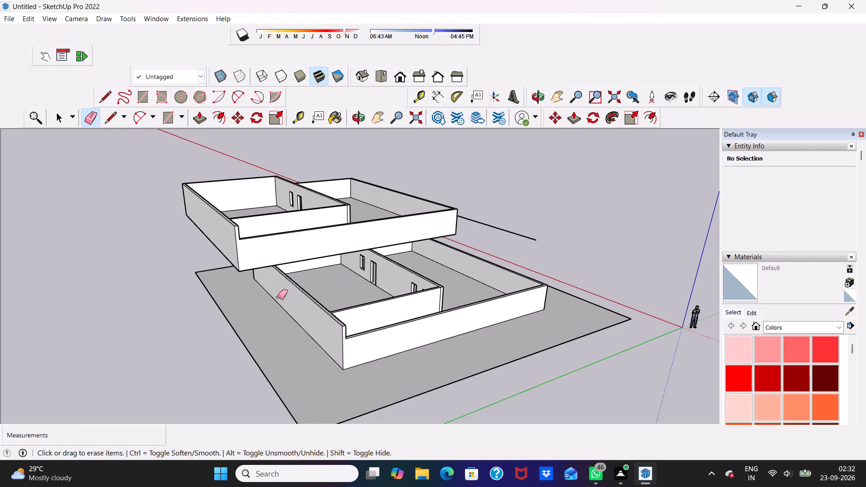
scroll(509, 210, "up", 1)
left_click(504, 230)
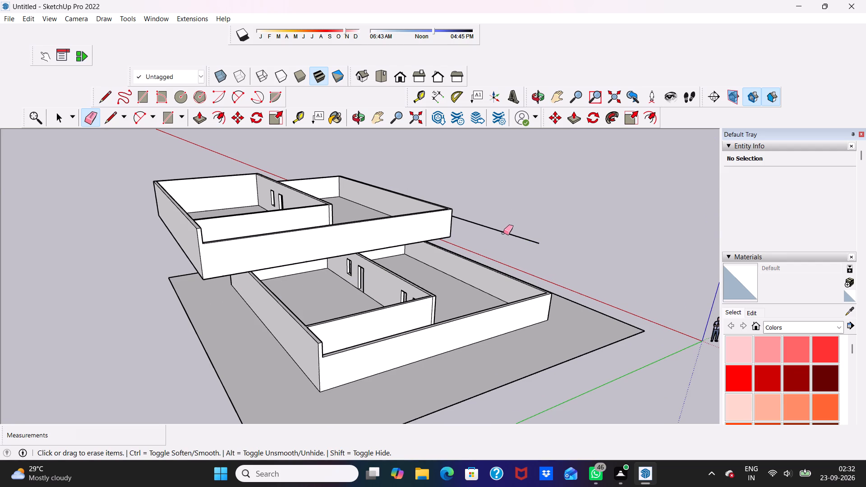
left_click(503, 233)
Select the connected upper building and move it about 25' 5" by its rear bottom corner toward the lower building's rear top corner.
key("space")
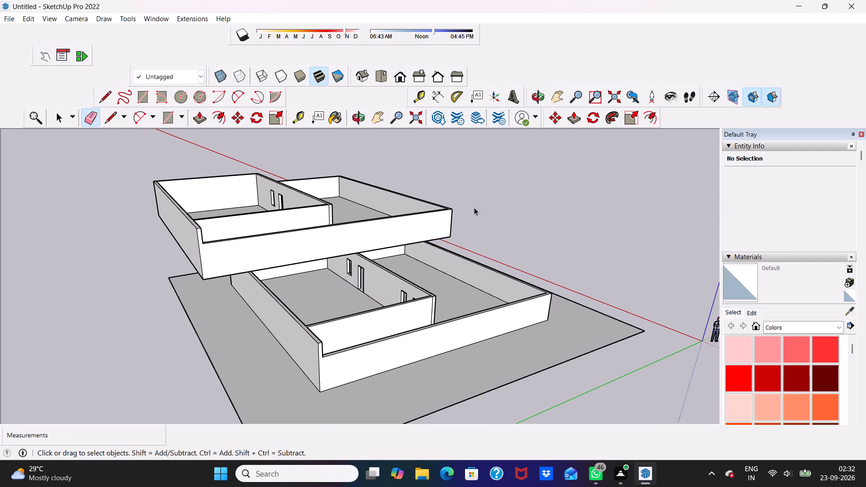
triple_click(391, 214)
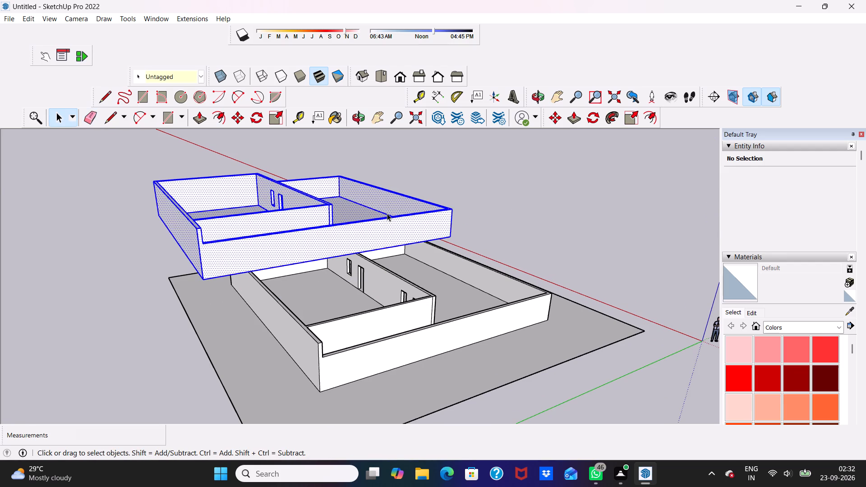
left_click(240, 117)
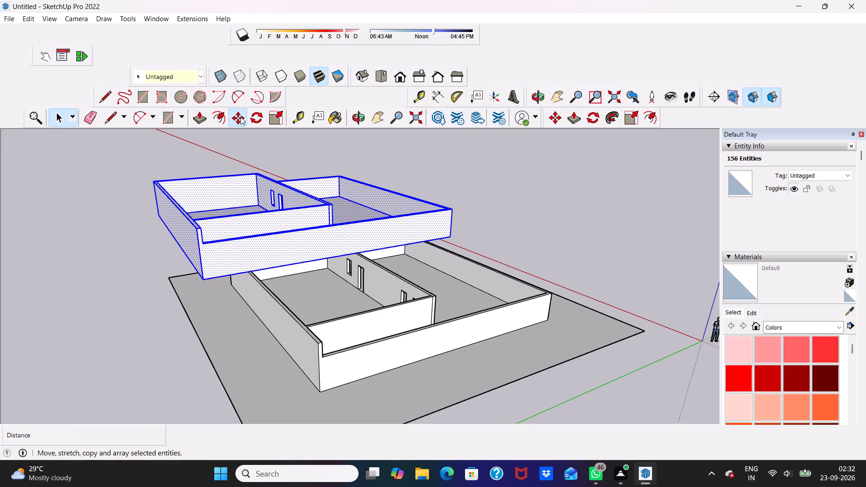
left_click(199, 280)
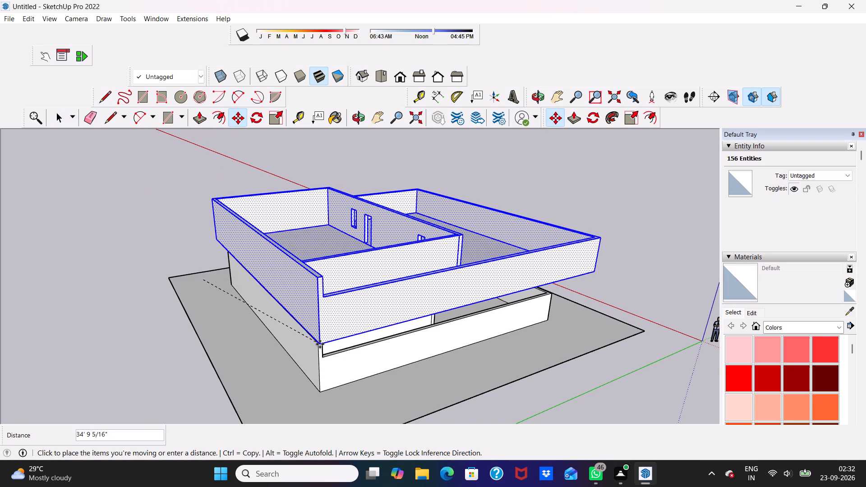
scroll(321, 344, "down", 2)
middle_click_drag(322, 342, 436, 318)
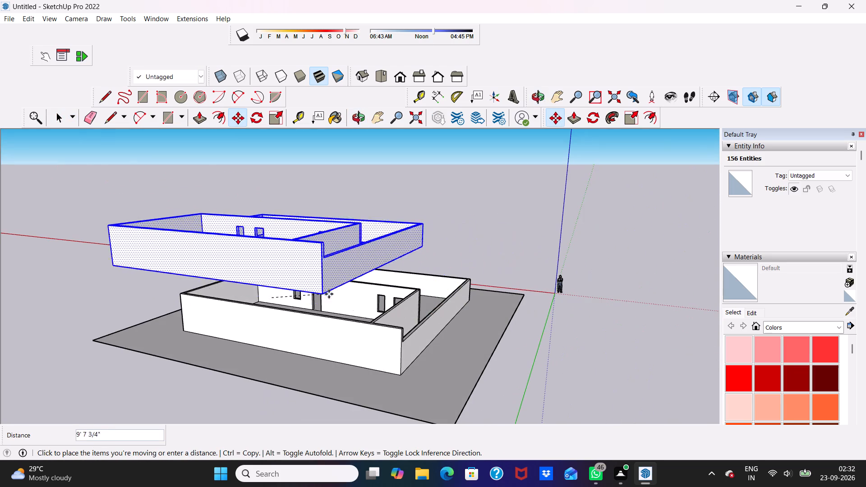
scroll(360, 293, "up", 9)
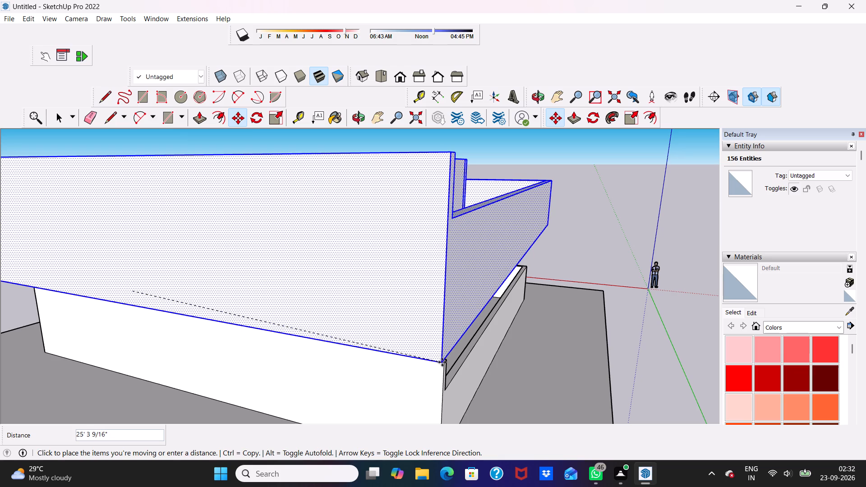
scroll(443, 364, "up", 6)
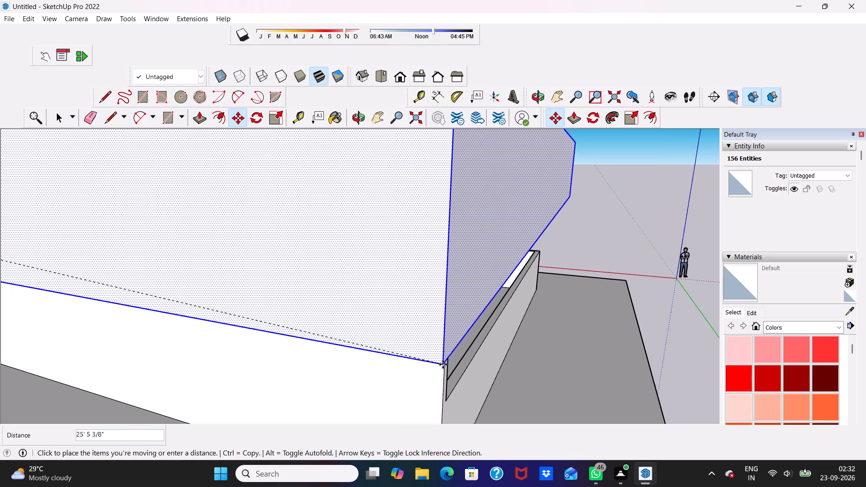
scroll(443, 364, "up", 8)
left_click(444, 363)
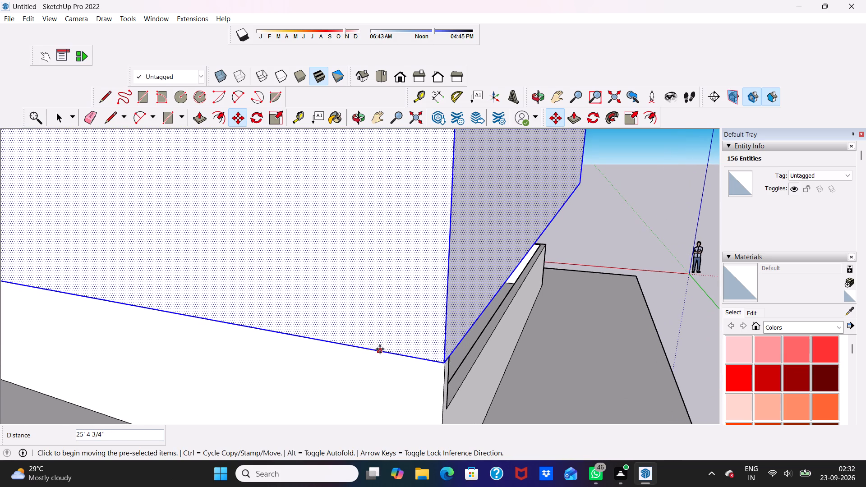
Move the upper building by its rear bottom corner down toward the rear top corner of the lower building's wall.
scroll(379, 350, "up", 4)
scroll(376, 345, "down", 4)
scroll(336, 322, "up", 2)
scroll(430, 329, "down", 4)
middle_click_drag(430, 339, 419, 266)
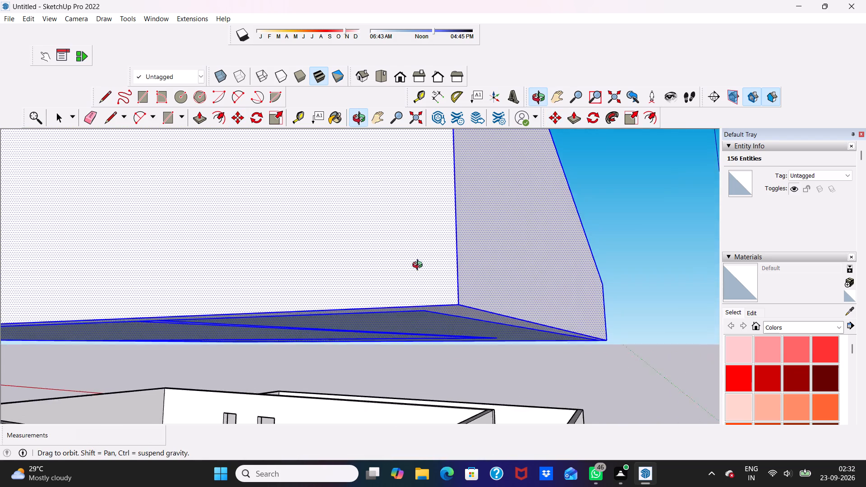
middle_click_drag(419, 266, 418, 262)
scroll(417, 261, "up", 1)
scroll(417, 261, "down", 16)
scroll(431, 329, "up", 2)
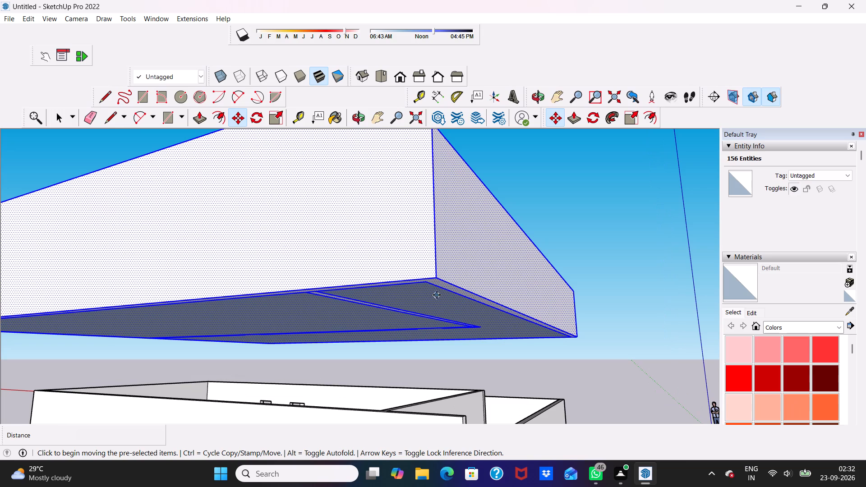
left_click_drag(436, 279, 470, 393)
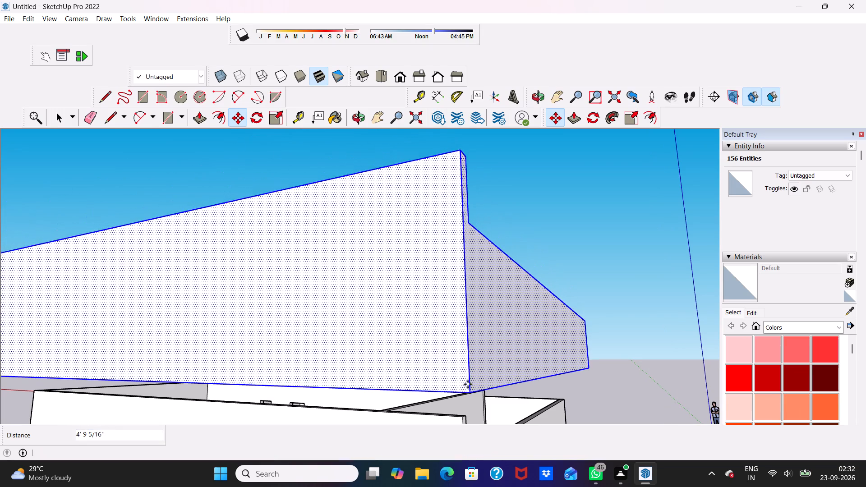
scroll(457, 354, "down", 9)
scroll(458, 343, "up", 6)
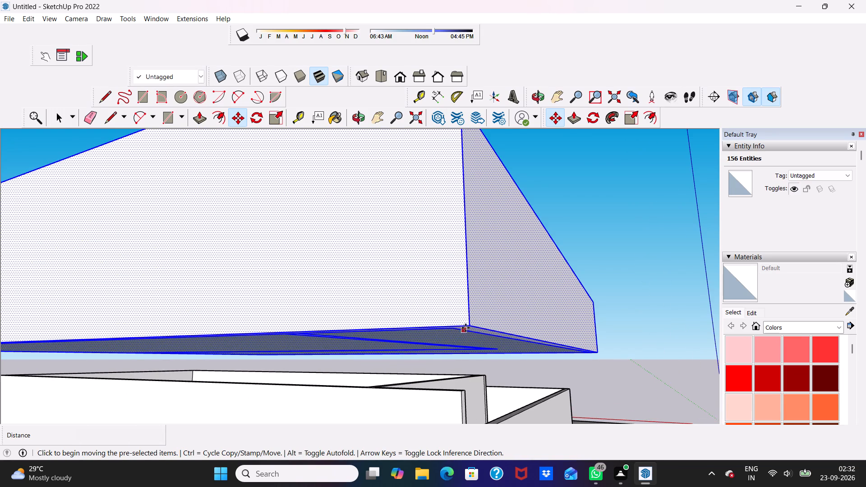
left_click_drag(468, 322, 452, 391)
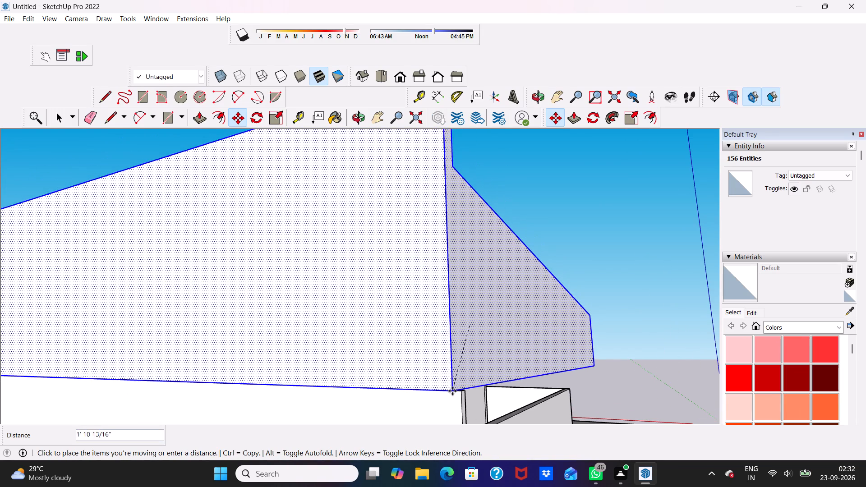
left_click_drag(452, 391, 469, 388)
scroll(469, 388, "up", 1)
Move the upper building by its rear bottom corner along the green direction and onto the lower building's rear top corner.
middle_click_drag(465, 389, 297, 386)
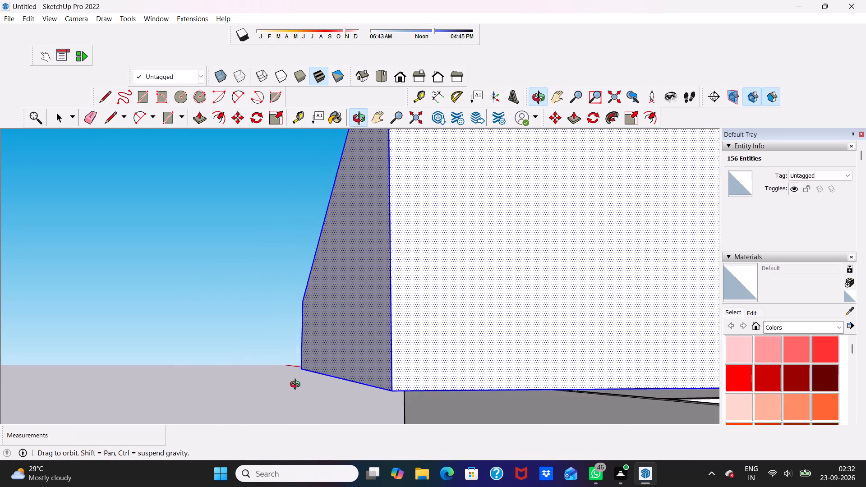
middle_click_drag(297, 386, 298, 386)
scroll(306, 277, "down", 10)
scroll(349, 285, "down", 5)
scroll(449, 321, "up", 5)
scroll(419, 328, "down", 2)
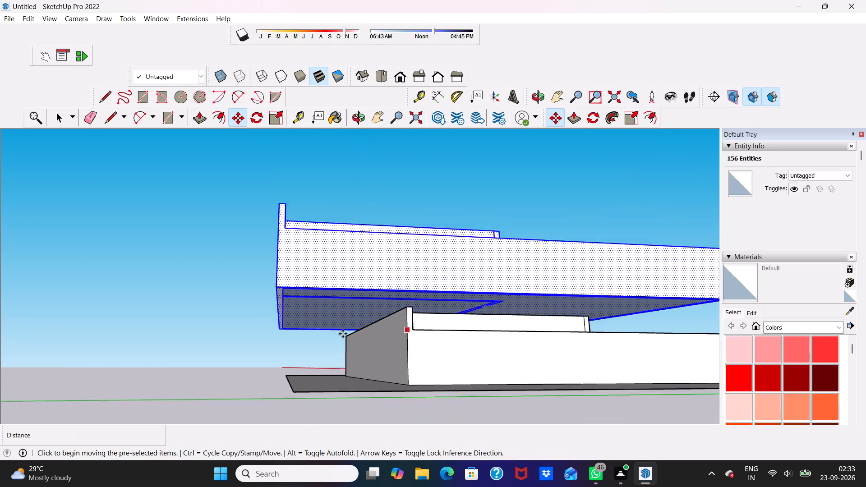
scroll(343, 334, "down", 7)
scroll(614, 310, "up", 3)
middle_click_drag(560, 311, 540, 335)
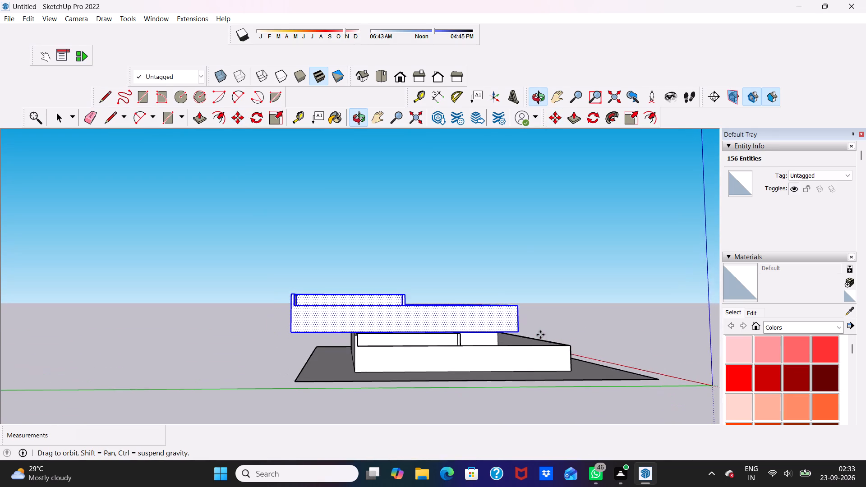
middle_click_drag(540, 335, 540, 335)
scroll(295, 322, "up", 3)
left_click_drag(294, 334, 369, 332)
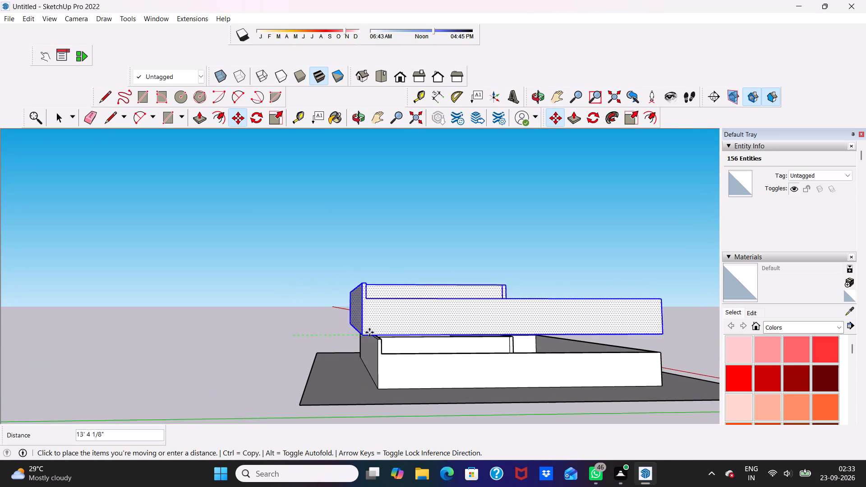
left_click_drag(369, 332, 373, 340)
scroll(422, 342, "up", 5)
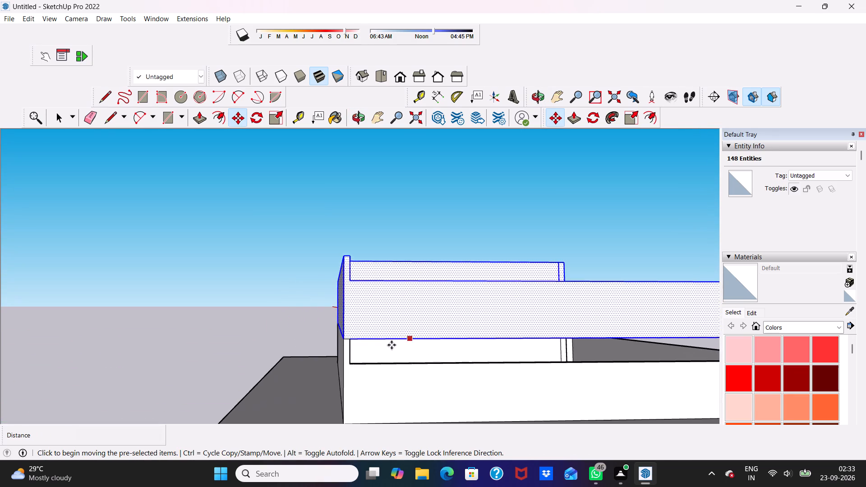
Examine the joint where the upper building's rear corner meets the lower building's wall, and clear the selection.
scroll(311, 364, "up", 3)
middle_click_drag(356, 322, 420, 314)
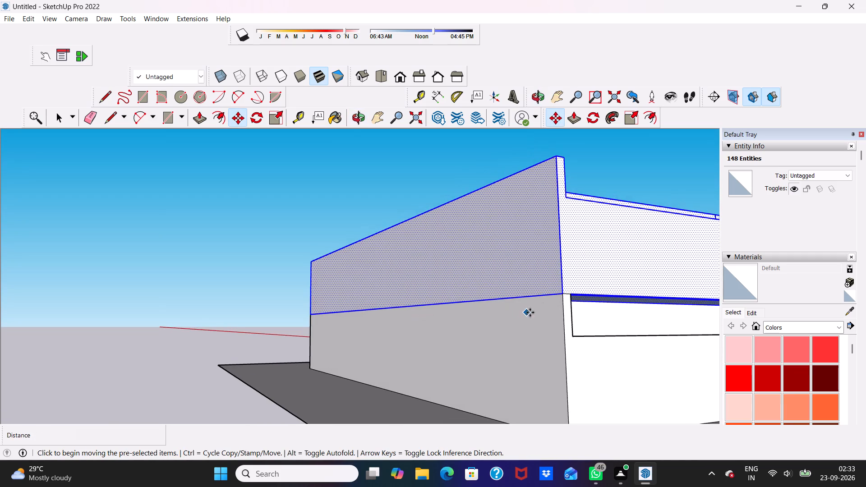
scroll(553, 306, "up", 5)
middle_click_drag(586, 278, 506, 211)
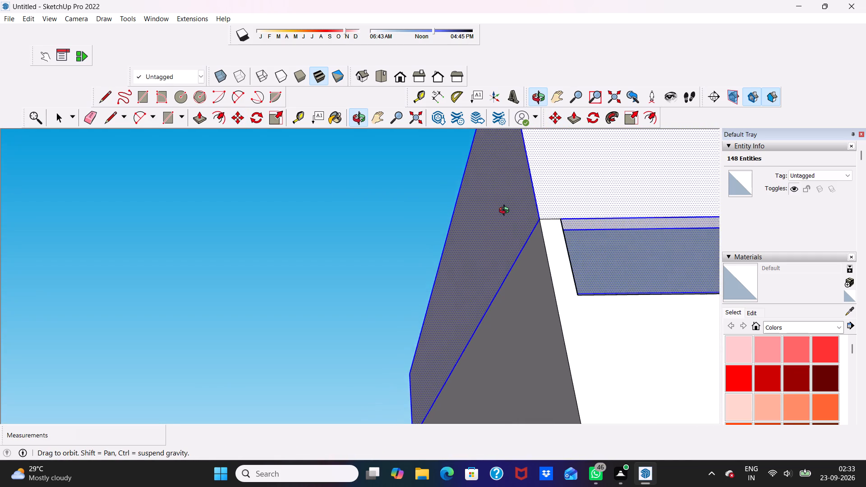
middle_click_drag(506, 211, 550, 241)
scroll(609, 249, "up", 10)
middle_click_drag(550, 278, 553, 240)
key("space")
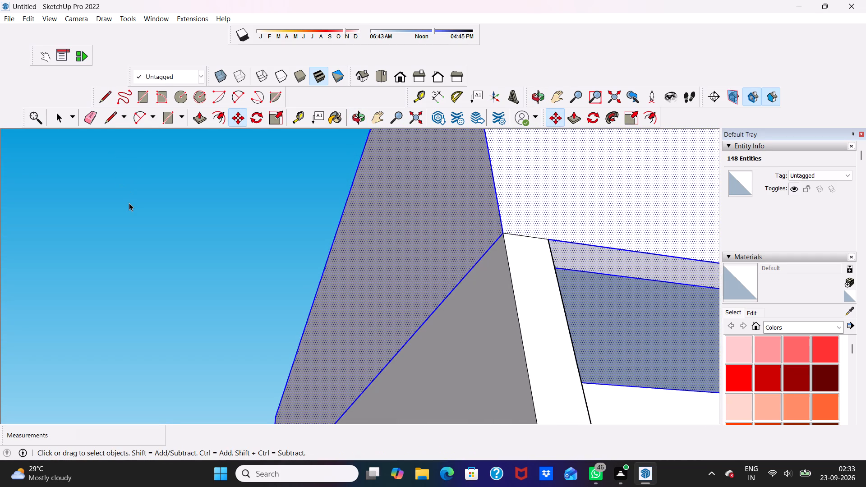
left_click(129, 203)
scroll(130, 209, "down", 10)
scroll(221, 187, "up", 1)
scroll(220, 190, "down", 1)
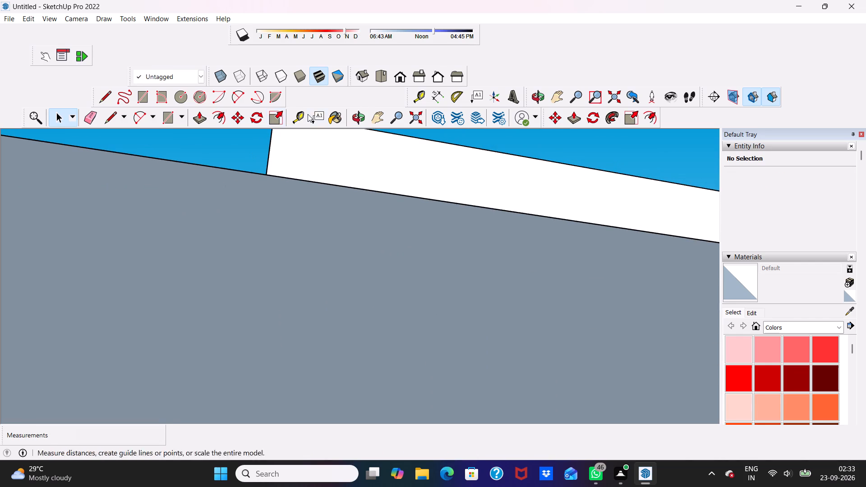
Examine the stacked storeys from the standard Front view and from above, comparing the upper and lower front walls.
left_click(398, 75)
scroll(378, 125, "down", 5)
scroll(389, 211, "down", 5)
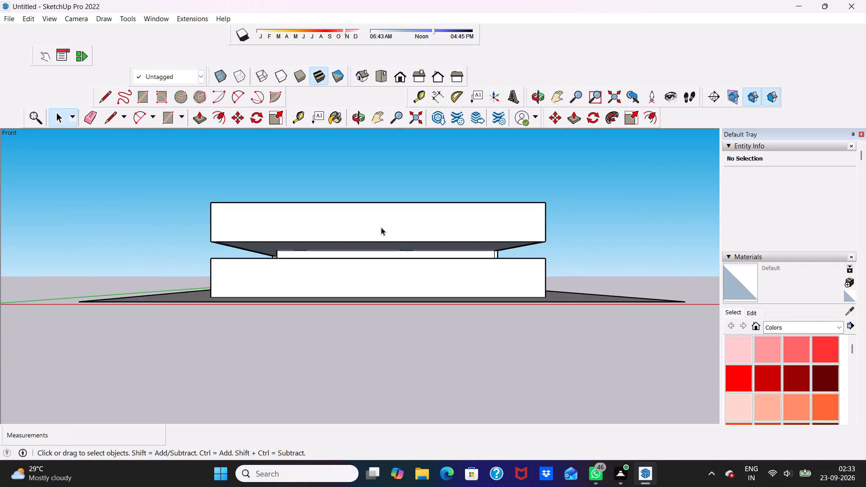
middle_click_drag(381, 227, 400, 284)
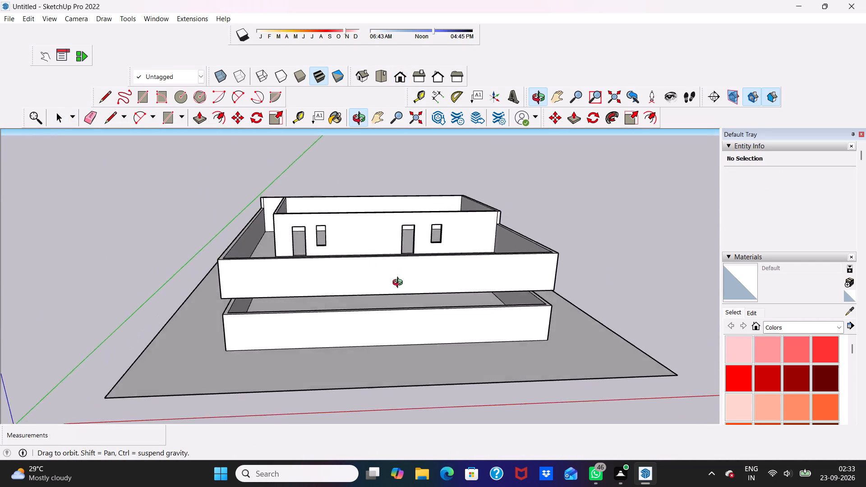
middle_click_drag(400, 284, 400, 263)
scroll(400, 263, "up", 3)
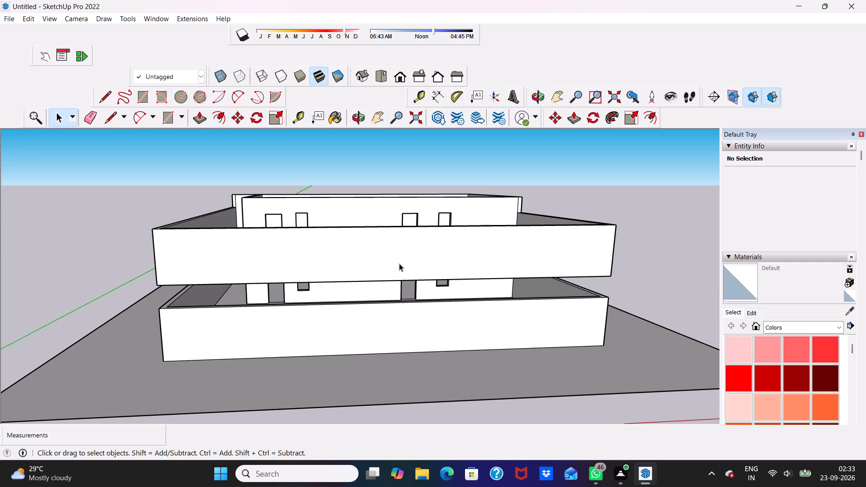
scroll(171, 271, "down", 3)
middle_click_drag(177, 260, 178, 289)
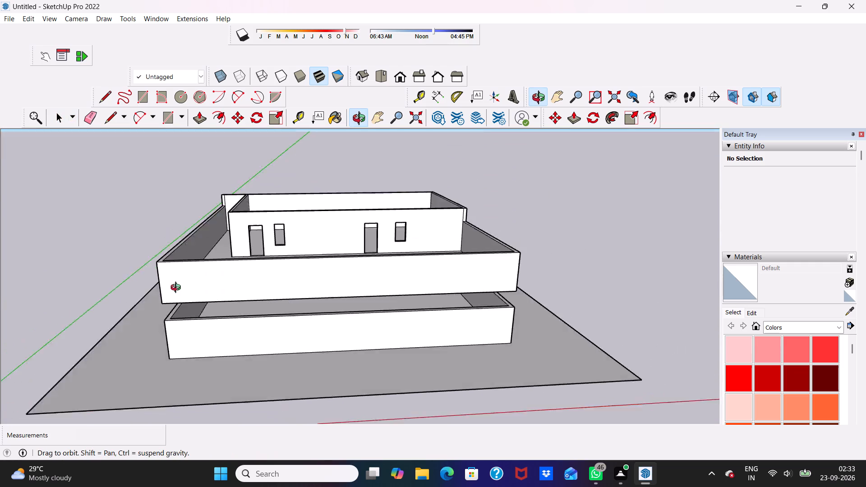
middle_click_drag(178, 289, 190, 339)
scroll(188, 338, "up", 3)
scroll(218, 262, "up", 3)
scroll(221, 259, "down", 3)
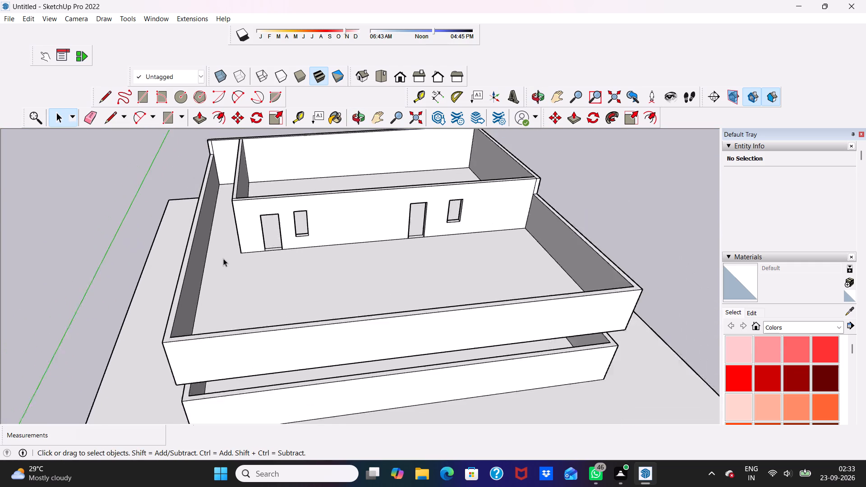
scroll(223, 258, "down", 2)
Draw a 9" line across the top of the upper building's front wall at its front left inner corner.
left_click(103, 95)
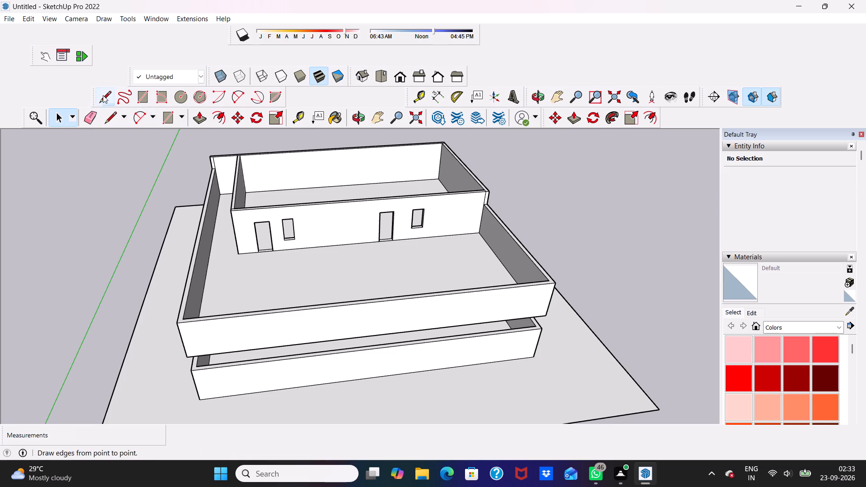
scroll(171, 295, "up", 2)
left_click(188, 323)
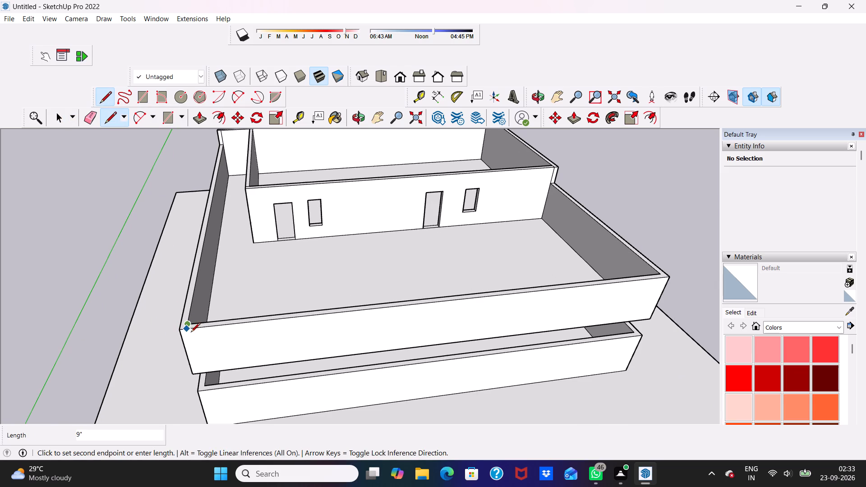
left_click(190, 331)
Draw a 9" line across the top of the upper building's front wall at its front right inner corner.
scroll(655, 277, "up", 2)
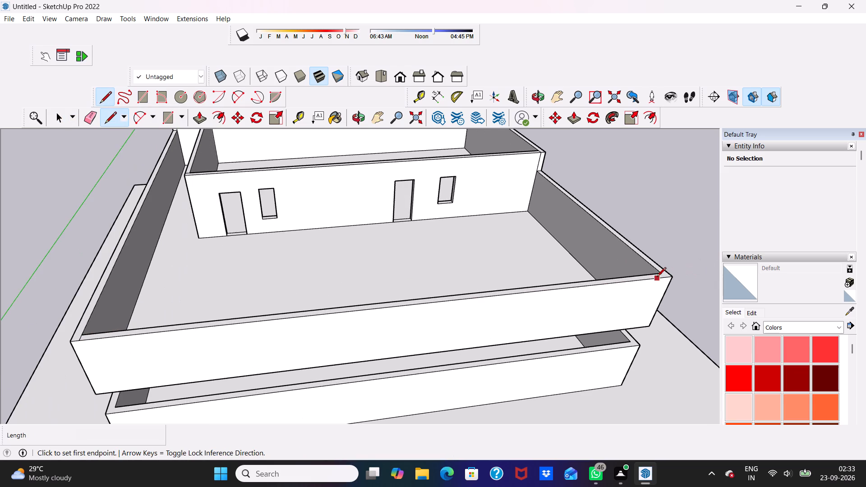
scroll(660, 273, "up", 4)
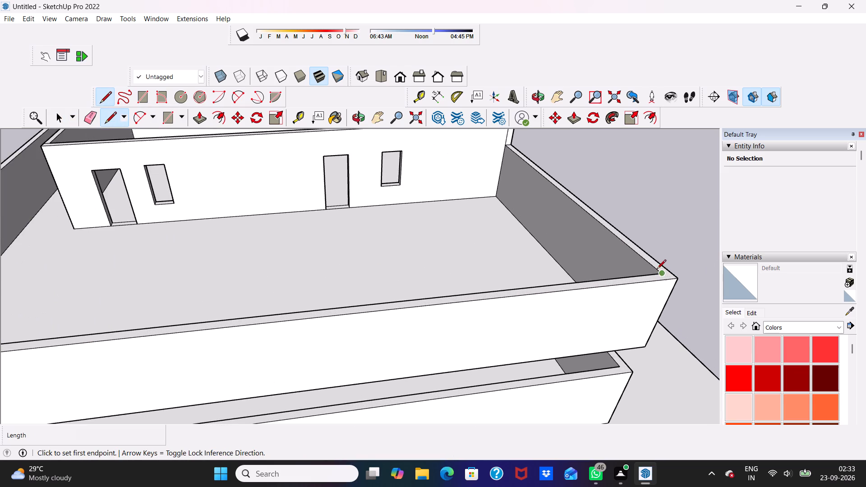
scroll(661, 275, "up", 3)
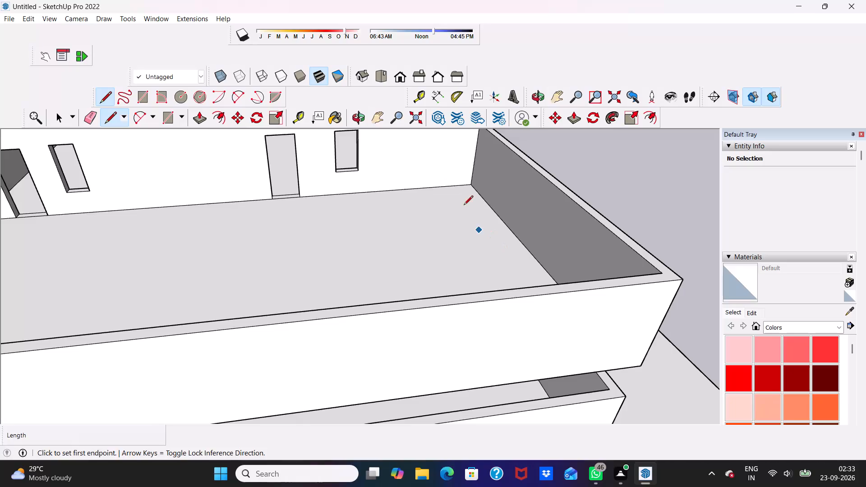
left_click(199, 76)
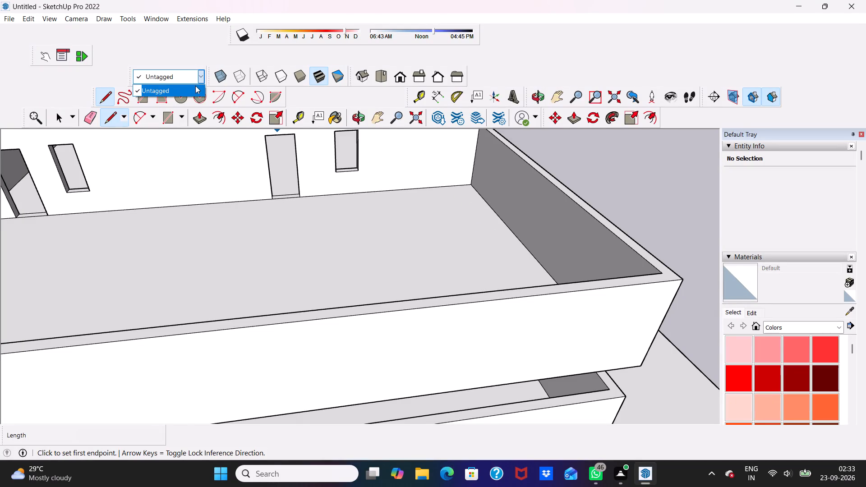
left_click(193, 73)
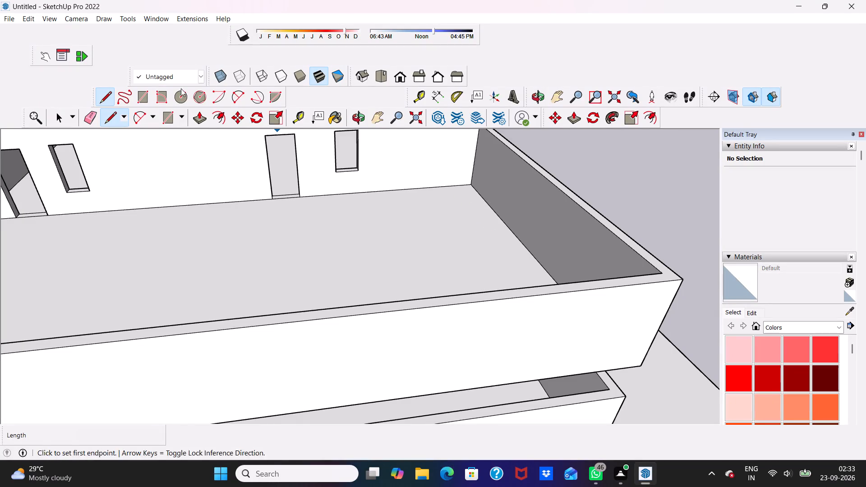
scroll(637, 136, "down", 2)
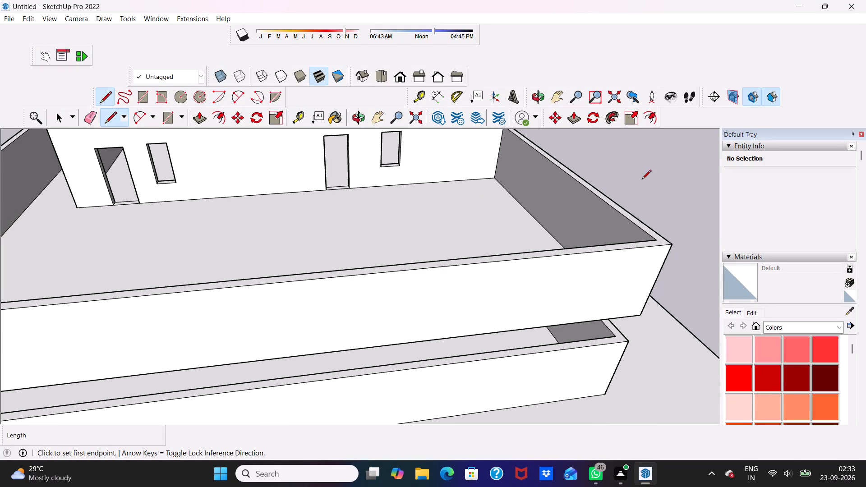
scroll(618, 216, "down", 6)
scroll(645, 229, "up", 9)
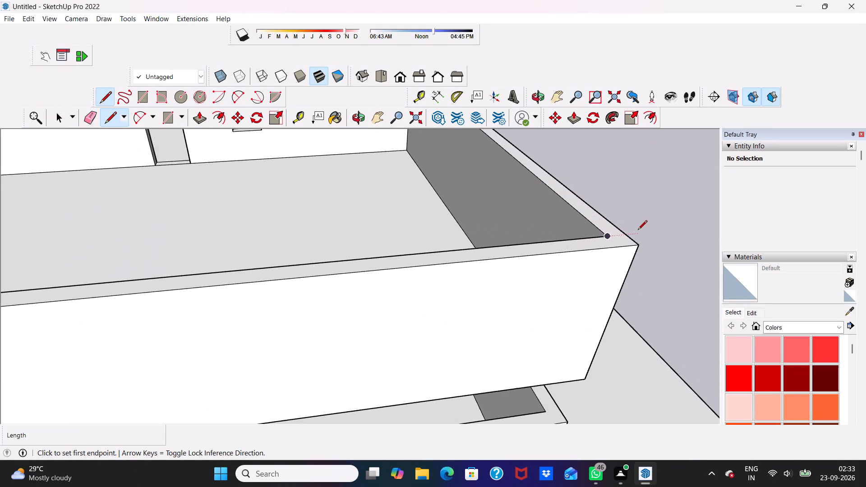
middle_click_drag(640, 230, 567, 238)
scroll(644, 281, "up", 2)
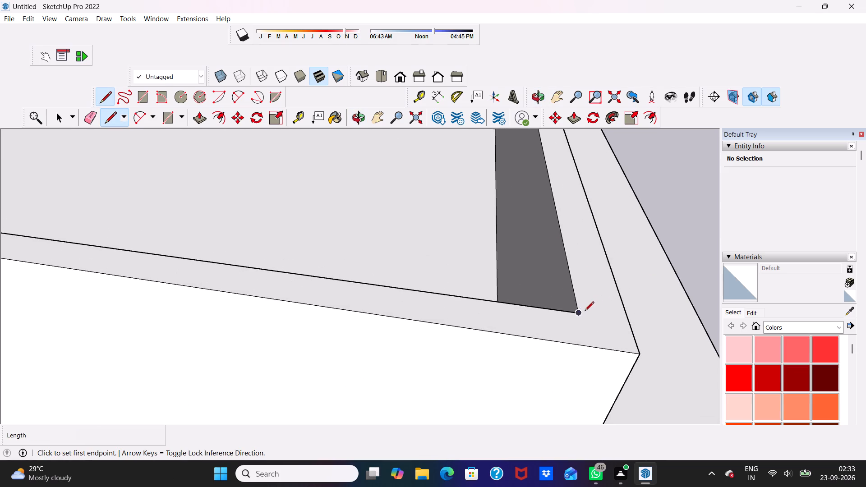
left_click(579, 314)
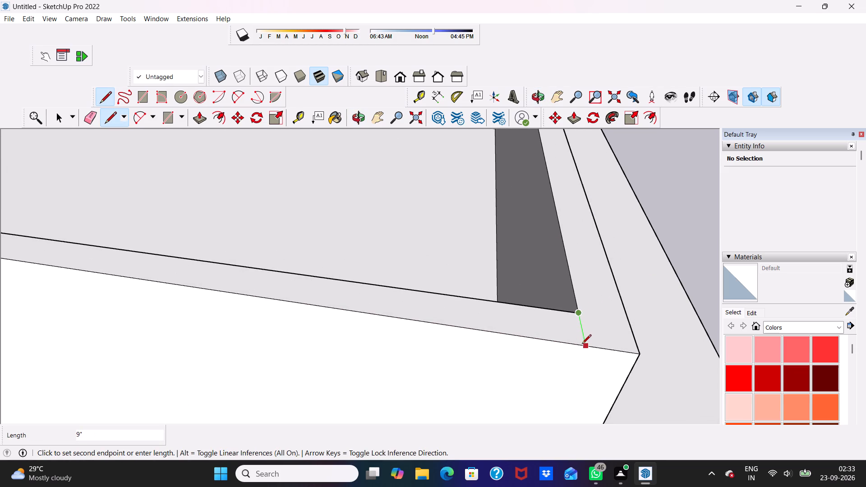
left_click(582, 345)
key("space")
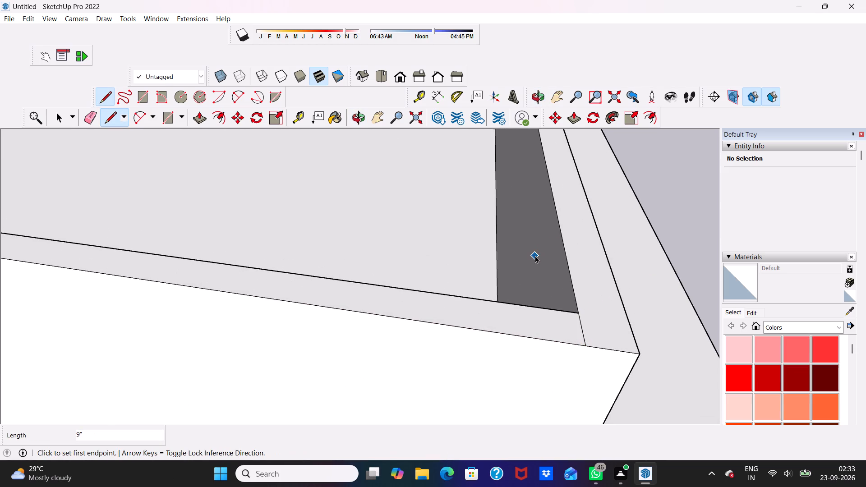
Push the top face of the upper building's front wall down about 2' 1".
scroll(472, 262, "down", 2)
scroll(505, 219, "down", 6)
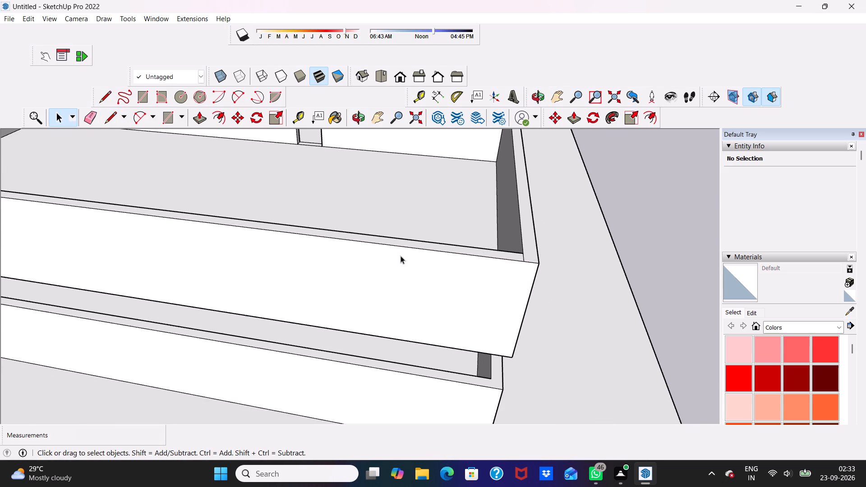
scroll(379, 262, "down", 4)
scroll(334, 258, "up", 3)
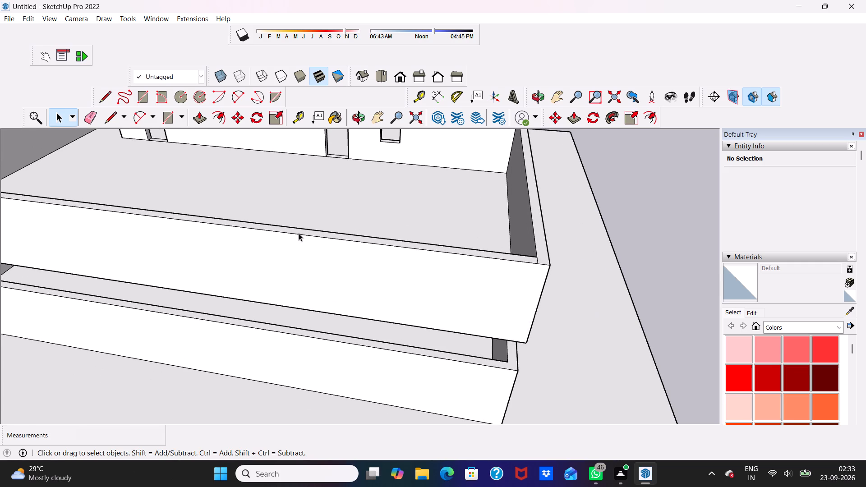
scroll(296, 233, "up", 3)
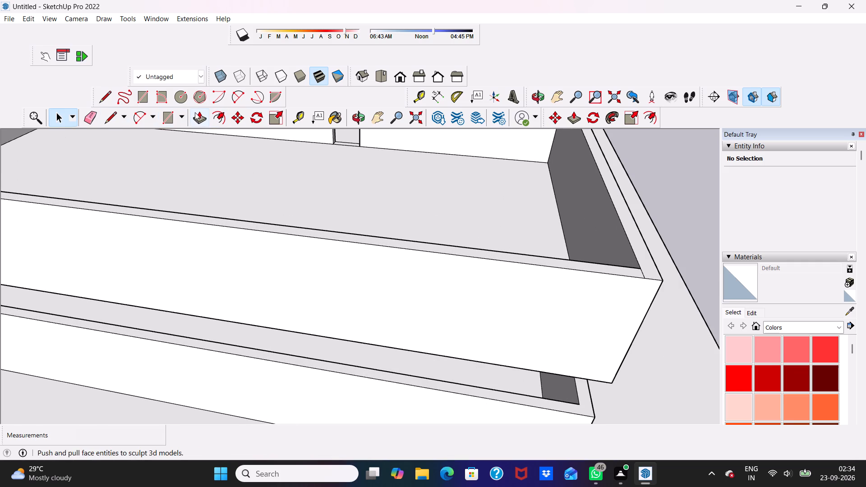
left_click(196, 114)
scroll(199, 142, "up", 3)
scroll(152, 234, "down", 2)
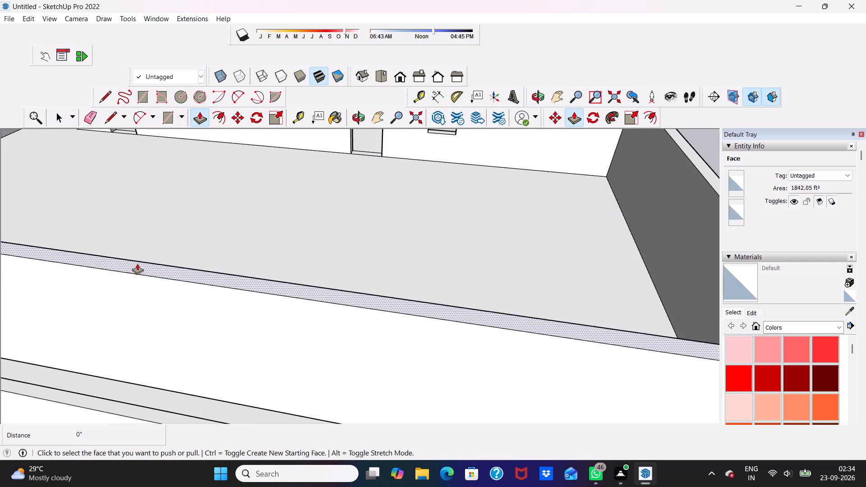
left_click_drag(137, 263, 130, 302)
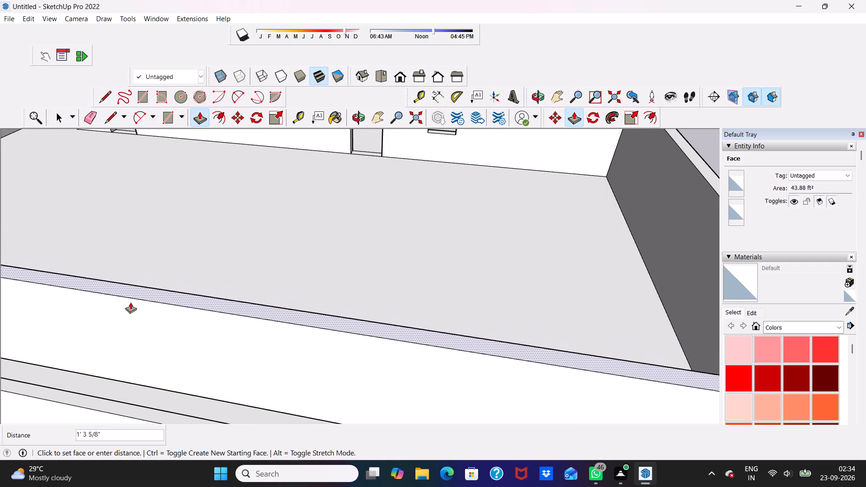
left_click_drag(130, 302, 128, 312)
Select all geometry connected to the upper building's partition wall to check whether the upper storey selects separately.
scroll(135, 299, "down", 10)
middle_click_drag(286, 224, 300, 172)
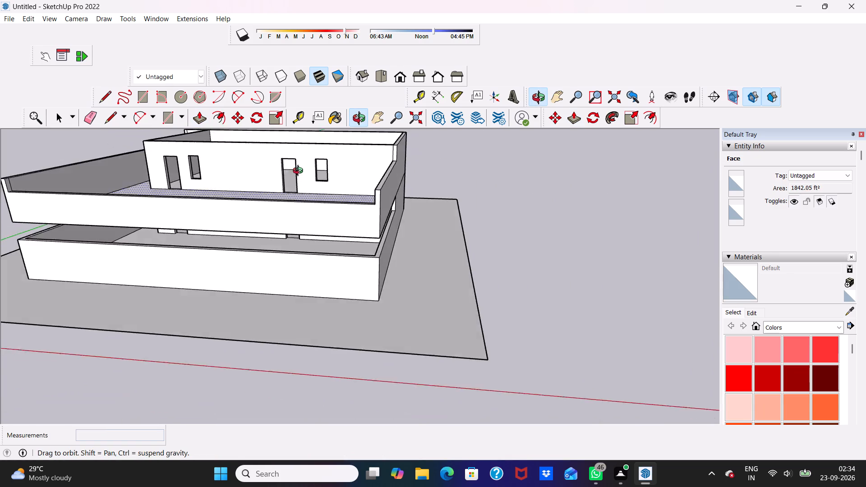
middle_click_drag(300, 172, 346, 156)
scroll(447, 143, "up", 1)
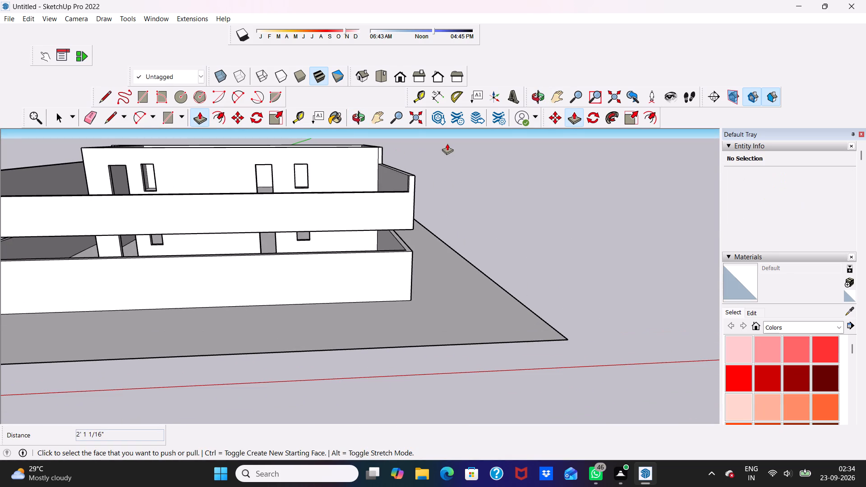
key("space")
key("space")
double_click(321, 157)
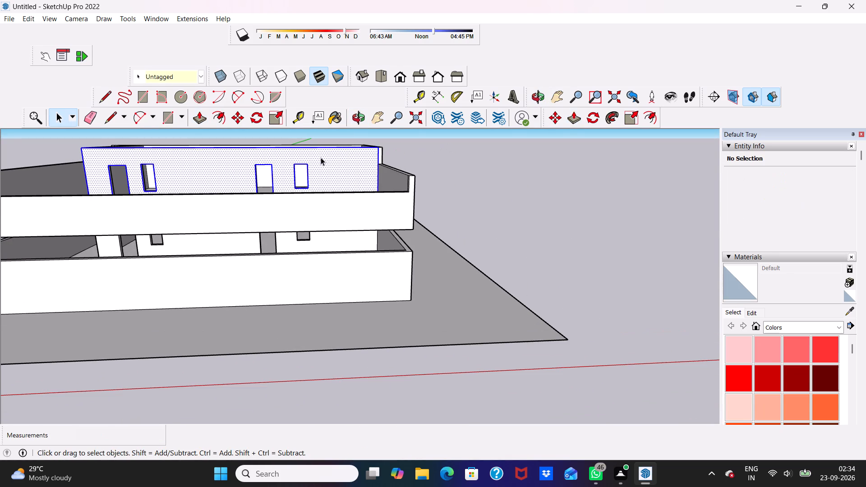
double_click(320, 158)
scroll(316, 145, "up", 6)
scroll(311, 147, "down", 7)
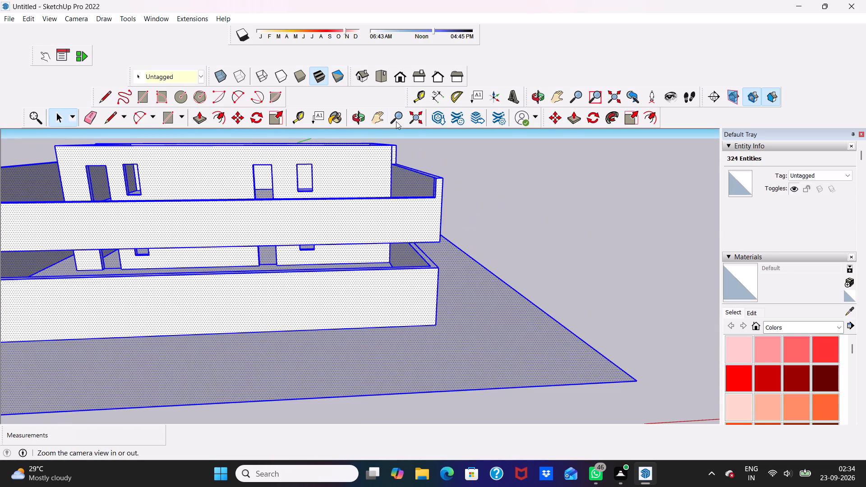
double_click(506, 184)
double_click(271, 194)
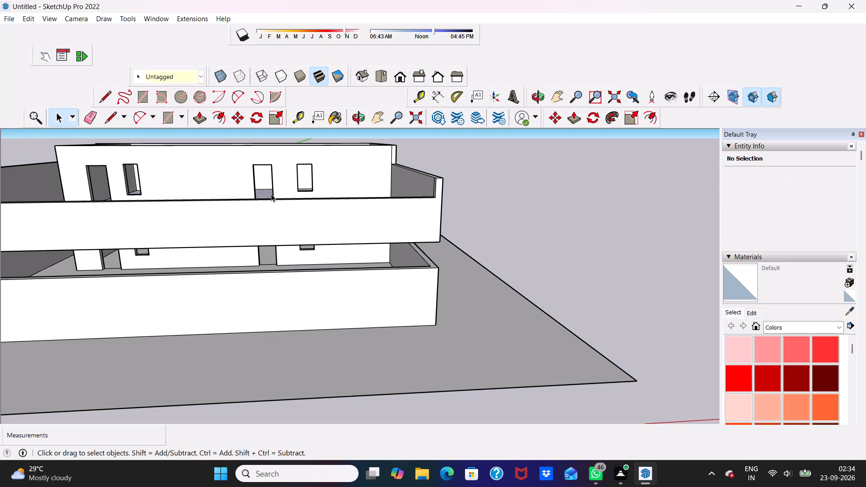
triple_click(271, 194)
scroll(356, 177, "down", 4)
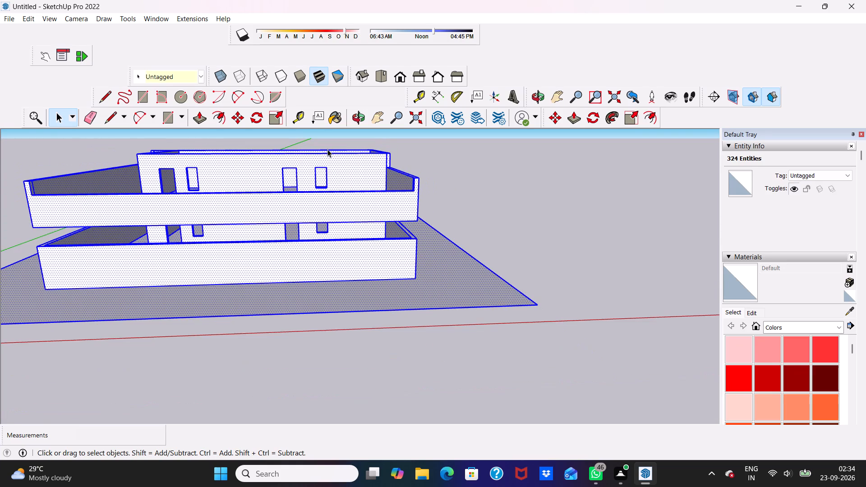
Undo the front wall's lowering, the lines across its top, and the upper building's last move onto the rear corner.
key("ctrl+z")
key("ctrl+z")
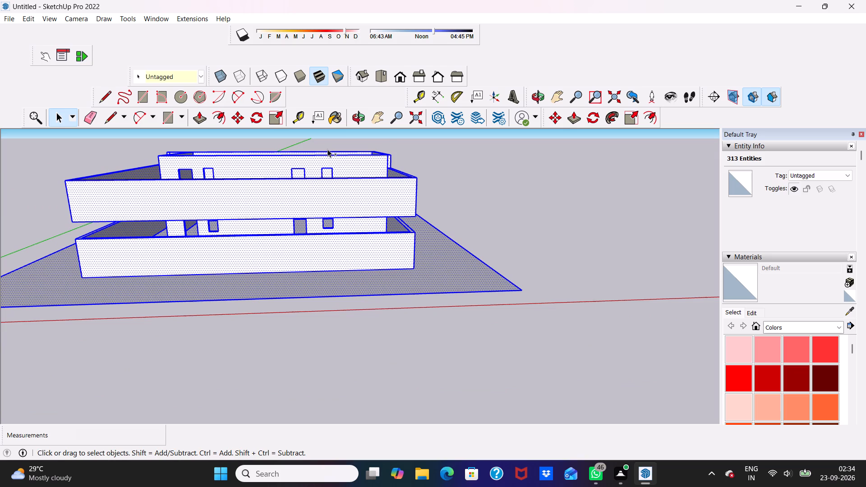
key("ctrl+z")
key("ctrl+z")
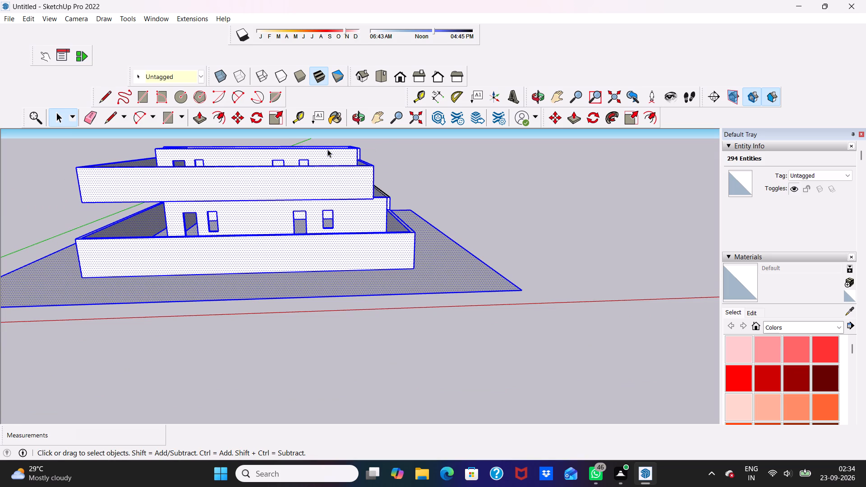
scroll(174, 181, "down", 1)
scroll(212, 171, "up", 6)
middle_click_drag(207, 174, 371, 162)
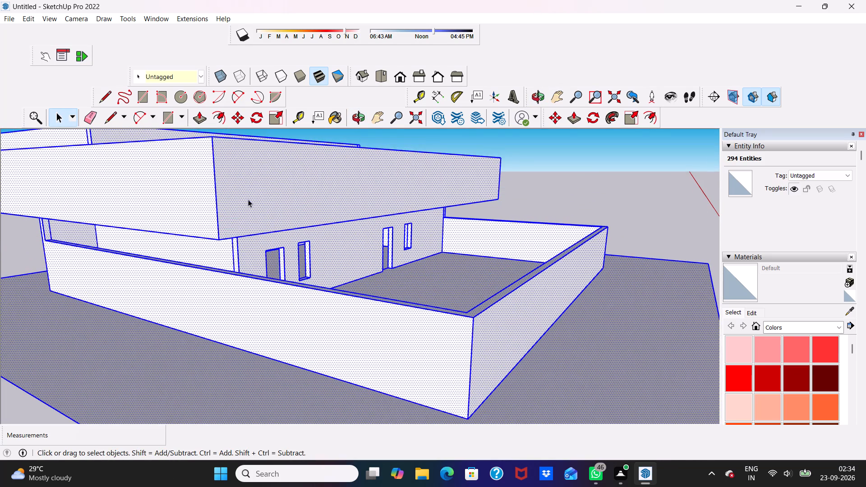
Copy the whole upper building by its front bottom corner and place the copy beside the lower building, clear of it.
left_click(594, 175)
double_click(242, 184)
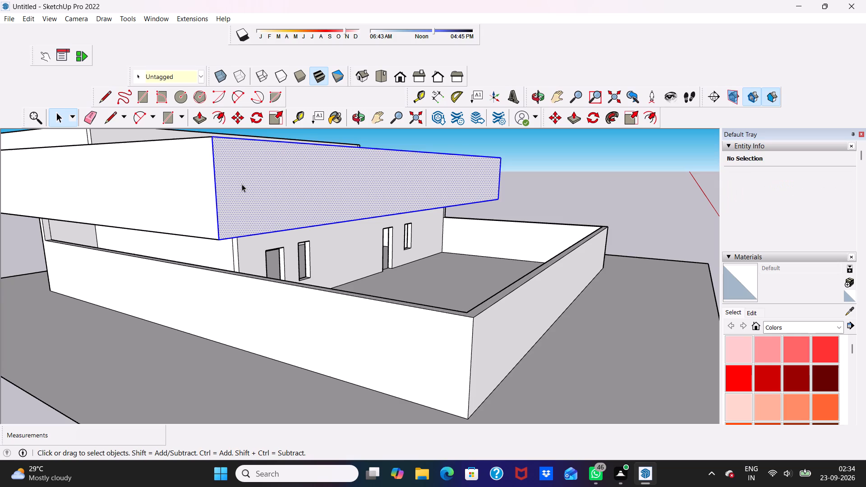
left_click(242, 184)
double_click(242, 184)
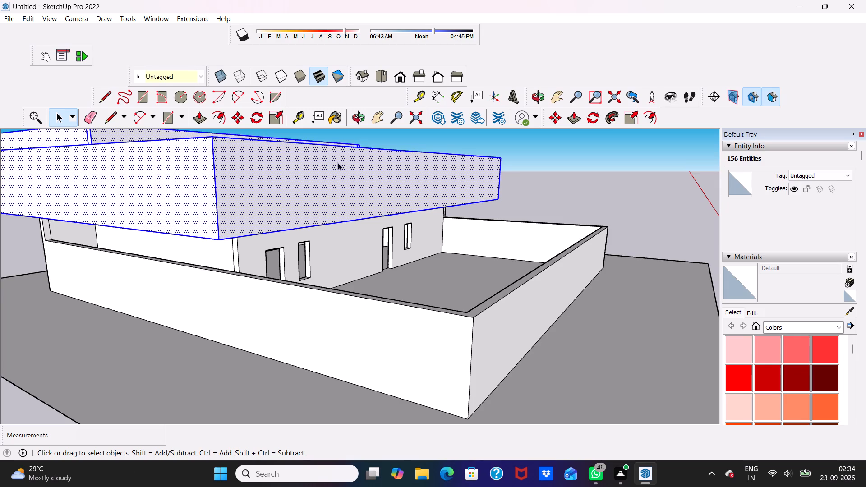
left_click_drag(235, 116, 237, 122)
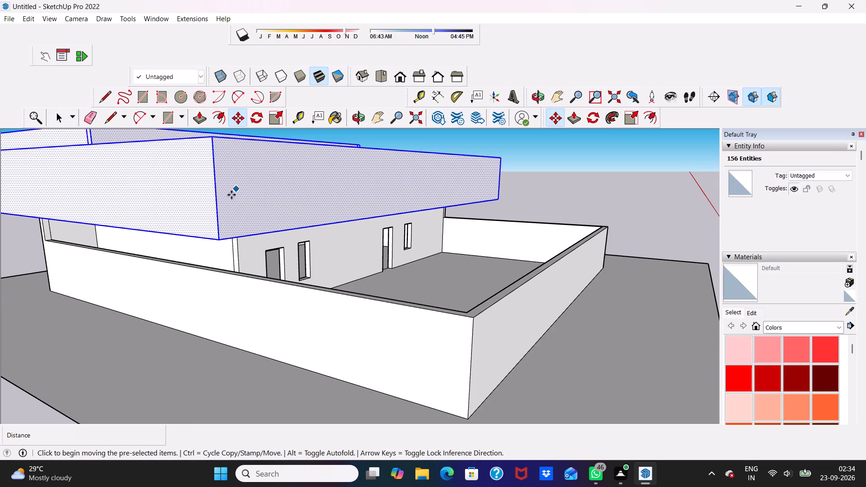
left_click_drag(218, 241, 226, 234)
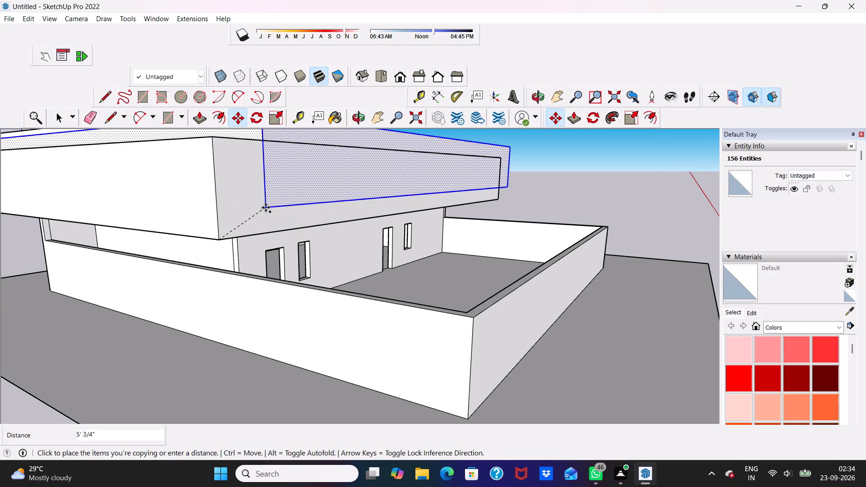
scroll(395, 150, "down", 11)
scroll(309, 142, "up", 5)
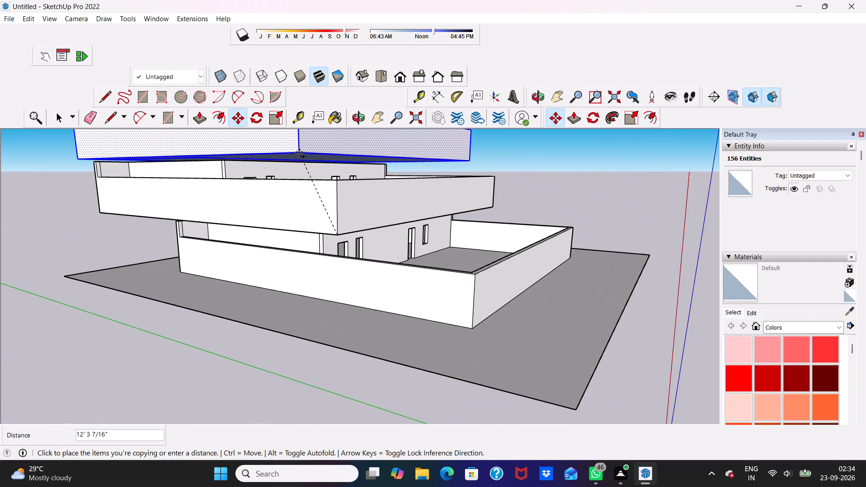
scroll(299, 153, "up", 6)
scroll(295, 142, "down", 6)
scroll(448, 190, "up", 5)
scroll(185, 191, "down", 5)
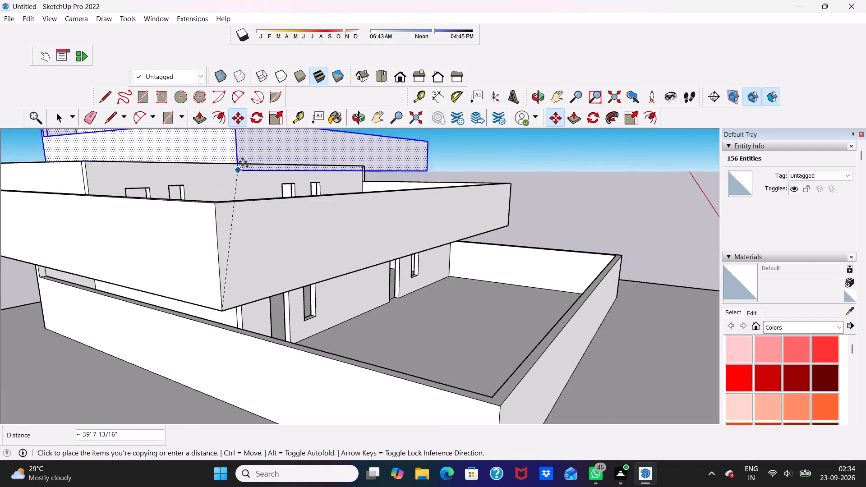
scroll(243, 162, "down", 4)
scroll(205, 152, "up", 4)
scroll(229, 243, "up", 2)
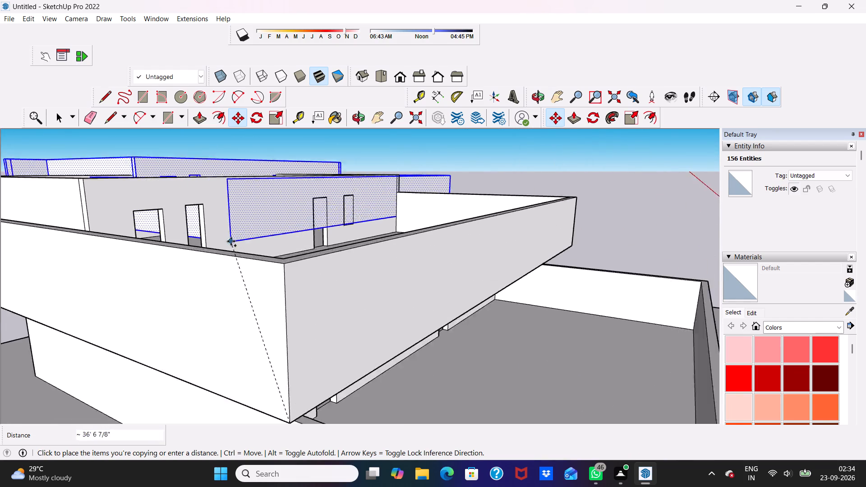
scroll(231, 241, "up", 2)
scroll(257, 242, "down", 3)
scroll(244, 226, "up", 1)
scroll(226, 220, "down", 12)
scroll(0, 46, "down", 3)
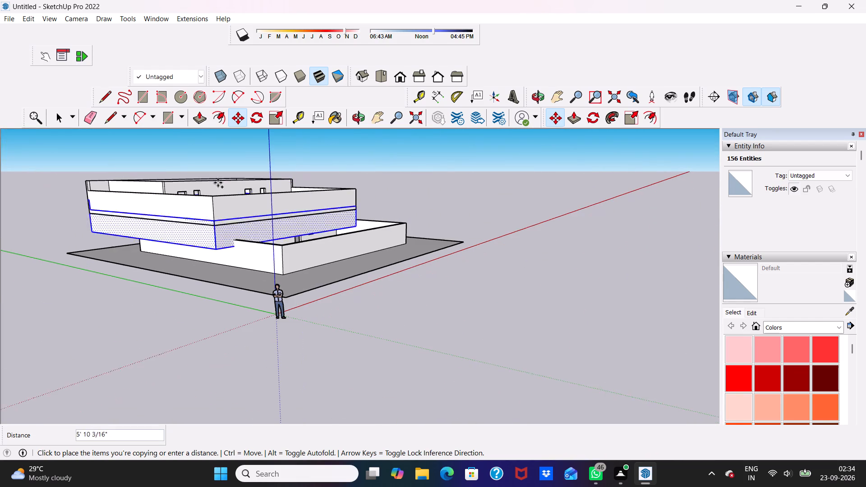
scroll(144, 154, "up", 3)
scroll(247, 178, "up", 4)
scroll(212, 229, "up", 4)
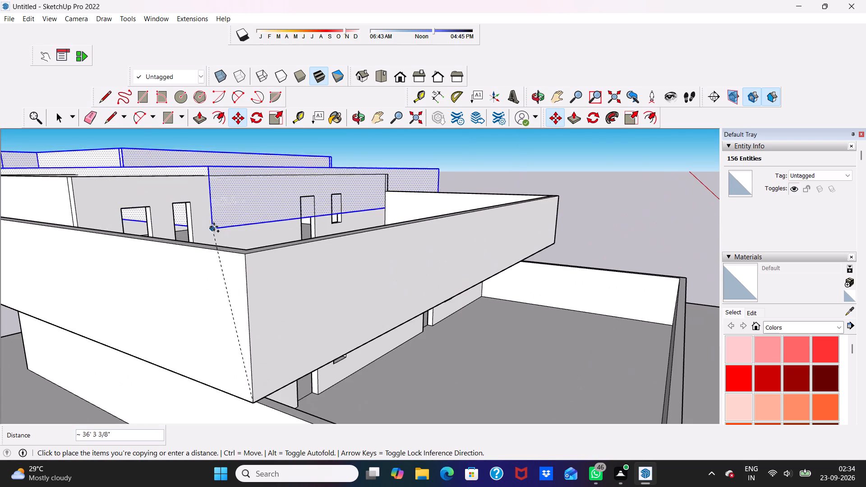
scroll(222, 189, "down", 8)
scroll(235, 179, "up", 4)
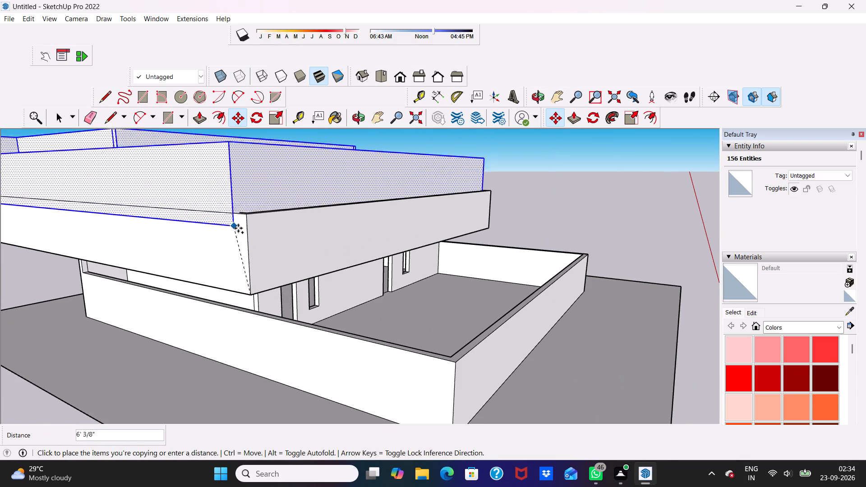
scroll(255, 203, "up", 1)
scroll(241, 210, "down", 6)
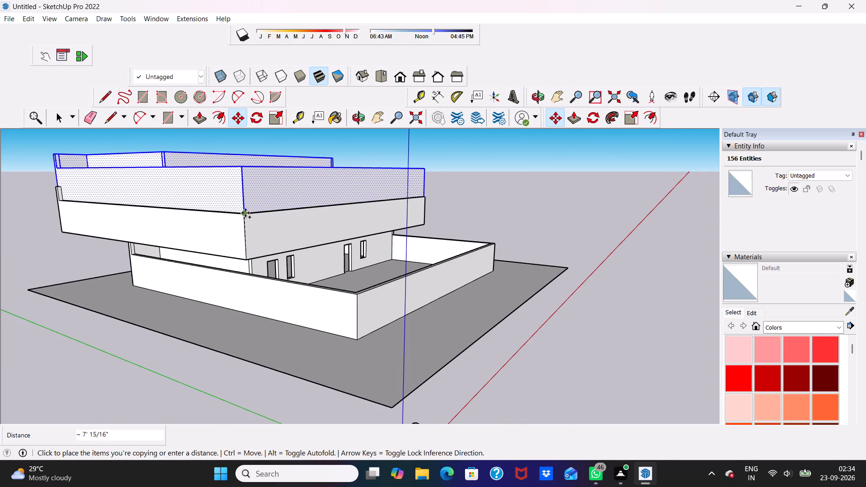
scroll(244, 212, "up", 6)
middle_click_drag(224, 200, 436, 196)
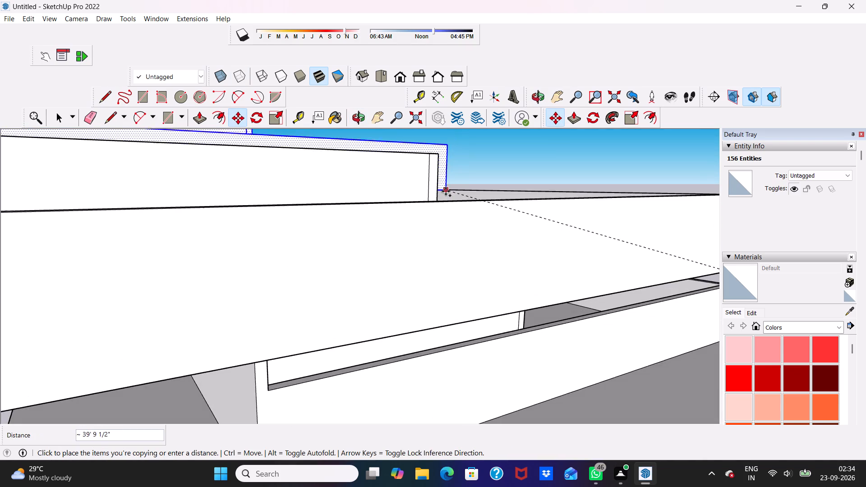
scroll(456, 184, "up", 4)
scroll(428, 130, "down", 4)
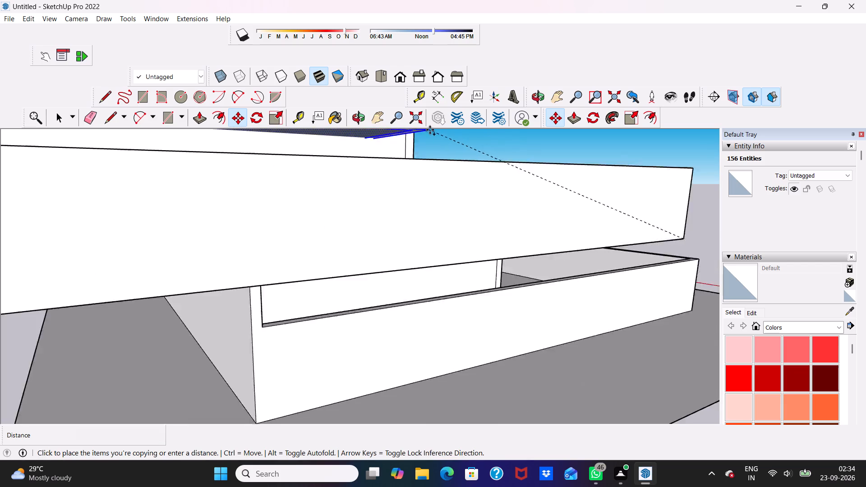
scroll(430, 130, "down", 7)
left_click(191, 214)
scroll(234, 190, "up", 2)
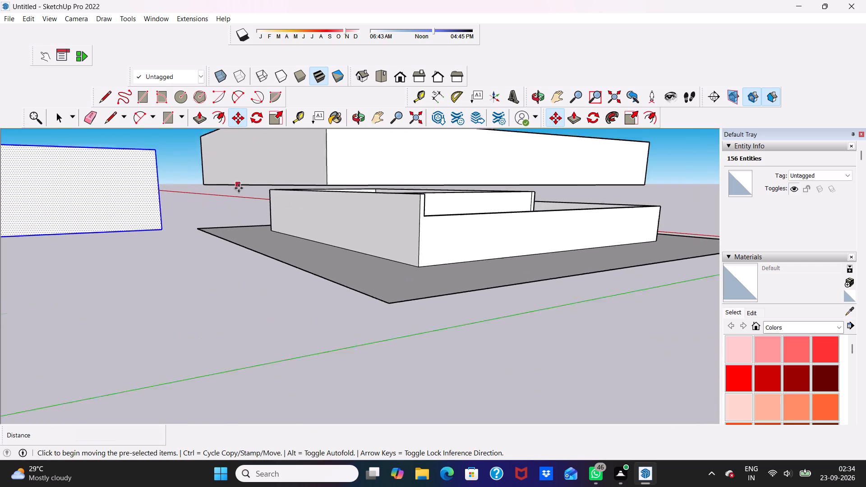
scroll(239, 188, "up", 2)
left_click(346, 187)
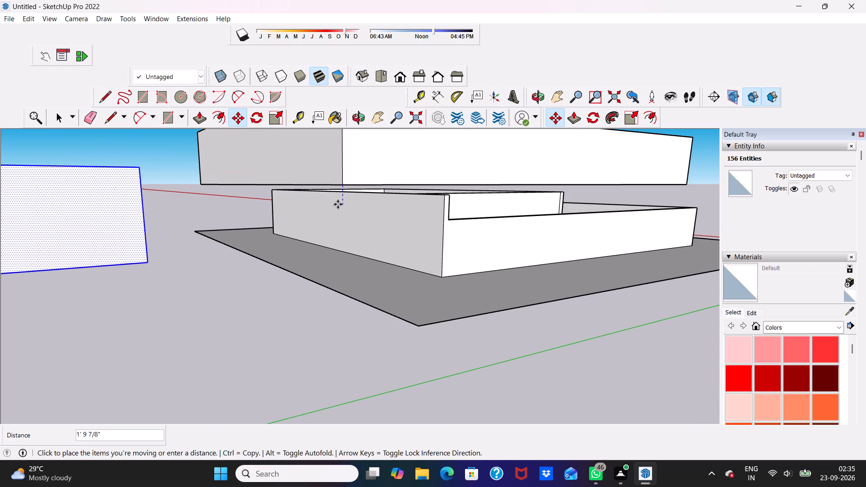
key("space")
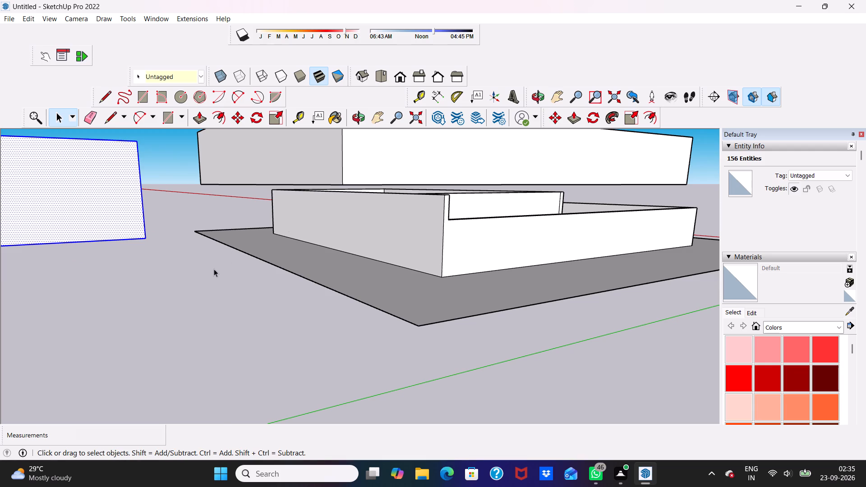
Move the original upper building about 15' 11" by its bottom corner toward the lower building's top corner beside the lowered wall.
left_click(214, 269)
triple_click(318, 174)
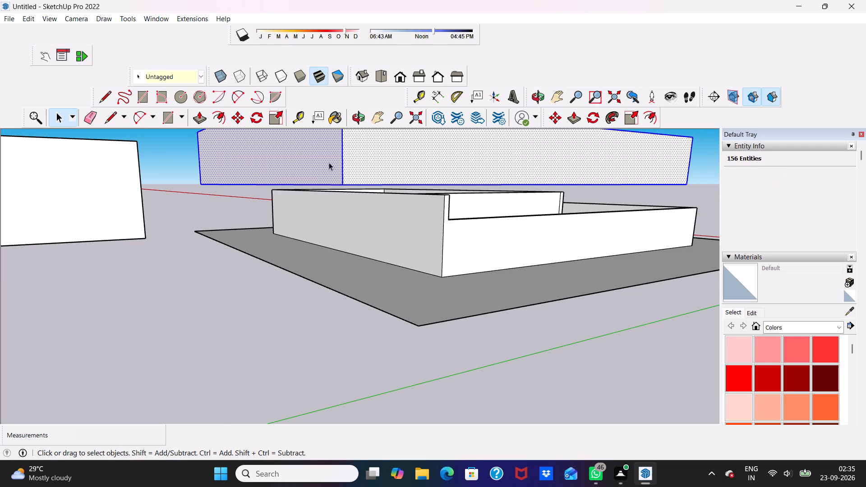
left_click(230, 118)
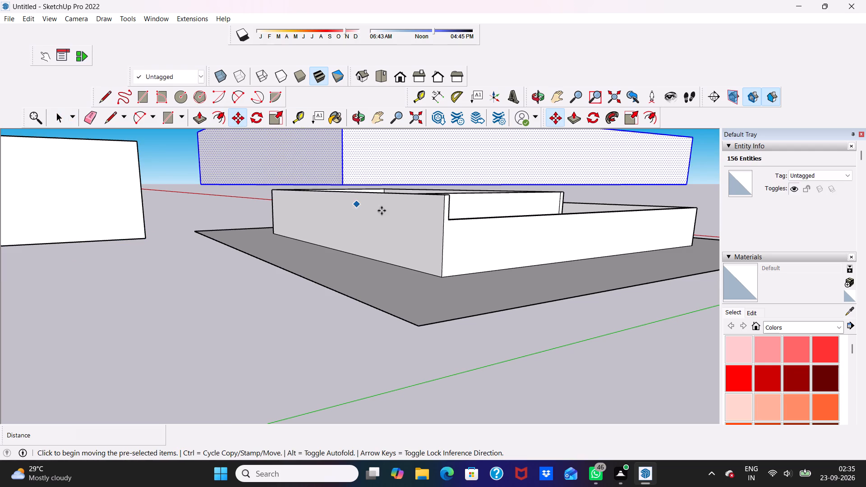
scroll(384, 213, "up", 4)
left_click(292, 149)
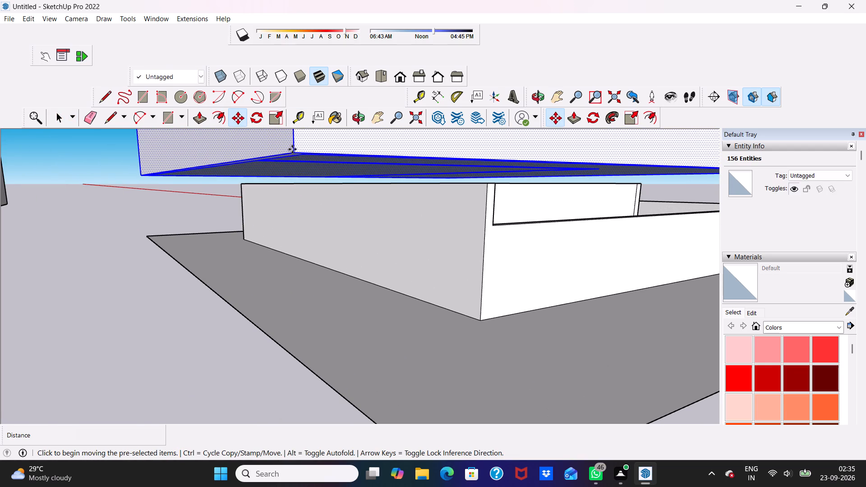
scroll(494, 186, "up", 10)
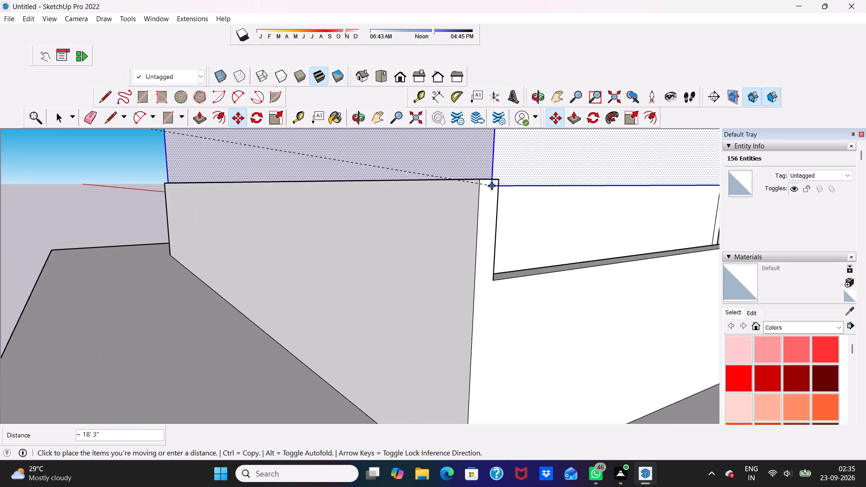
scroll(492, 186, "up", 4)
middle_click_drag(490, 181, 449, 243)
scroll(448, 233, "up", 1)
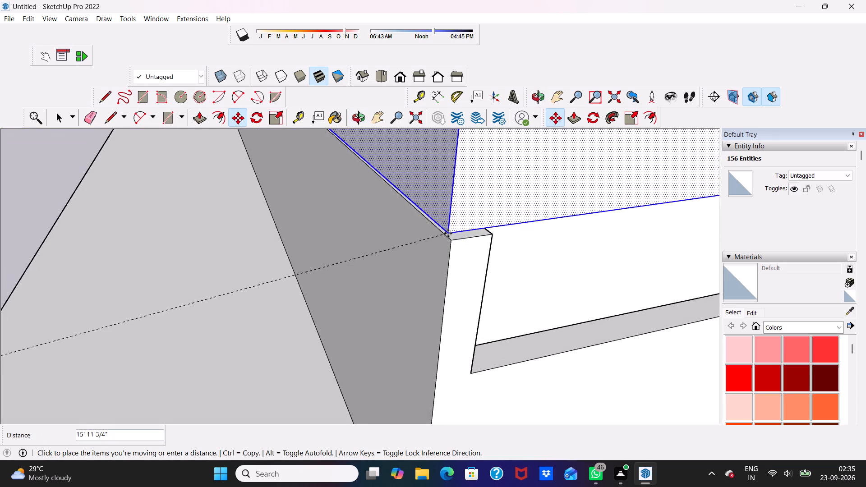
scroll(455, 241, "up", 6)
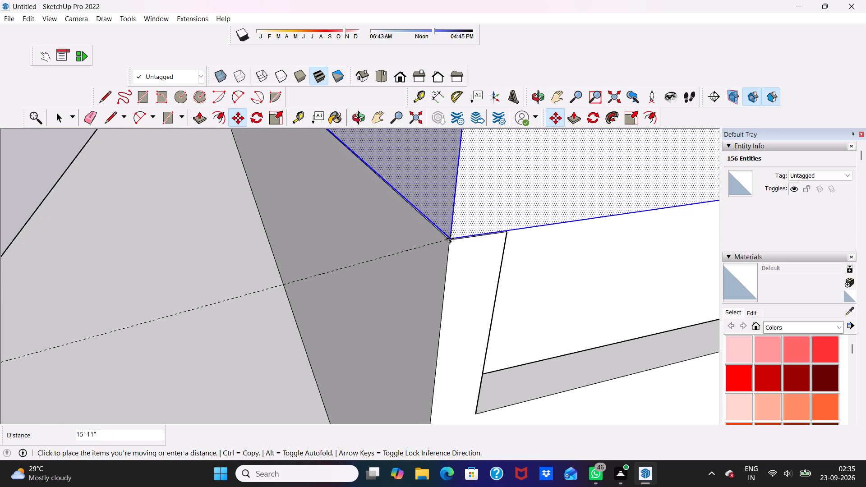
left_click(449, 240)
Shift the upper building slightly so its bottom corner lines up with the lower building's outer top wall corner.
scroll(466, 232, "down", 3)
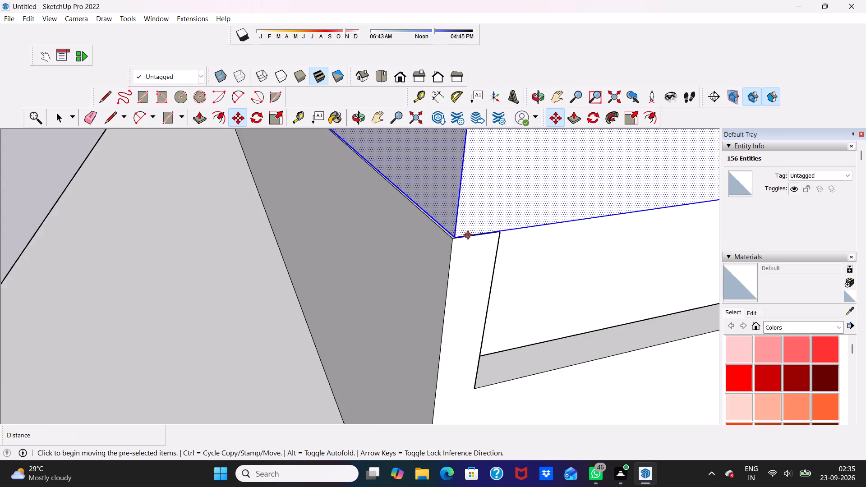
scroll(468, 235, "down", 9)
scroll(430, 232, "up", 6)
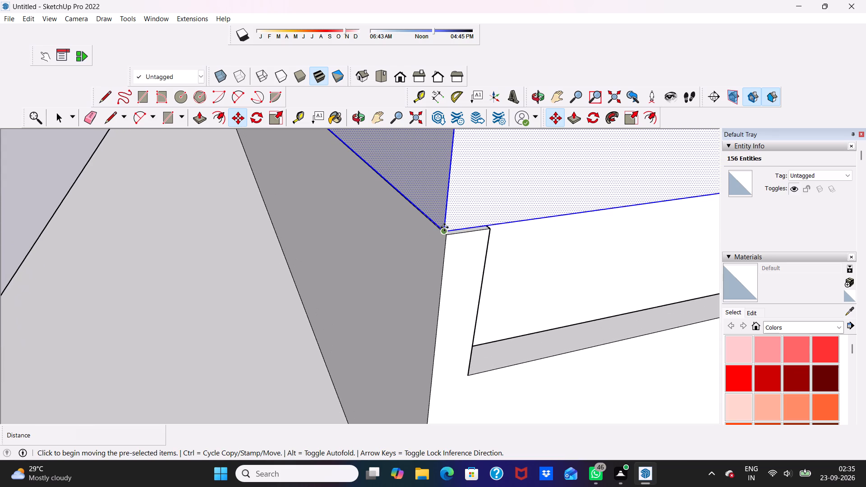
left_click_drag(444, 227, 449, 238)
scroll(457, 236, "up", 6)
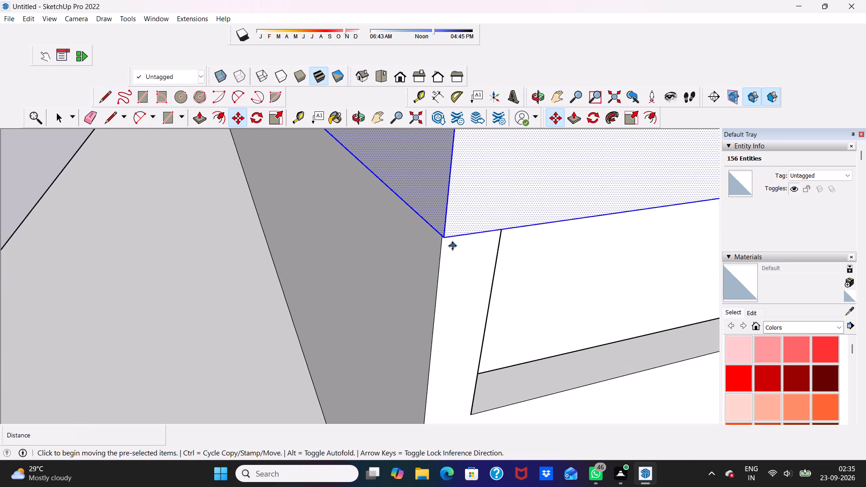
Move the upper building down about 1' by its bottom corner toward the lower building's outer wall corner.
middle_click_drag(452, 246, 458, 220)
scroll(457, 216, "down", 7)
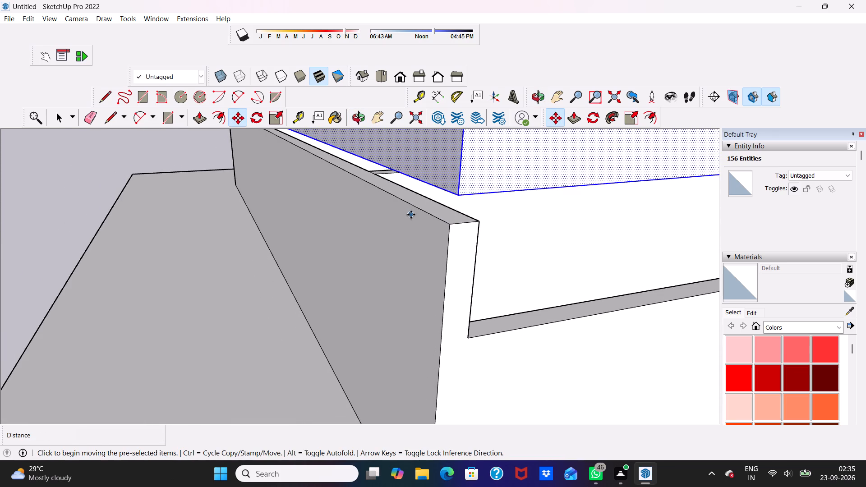
middle_click_drag(415, 212, 422, 179)
scroll(425, 209, "down", 3)
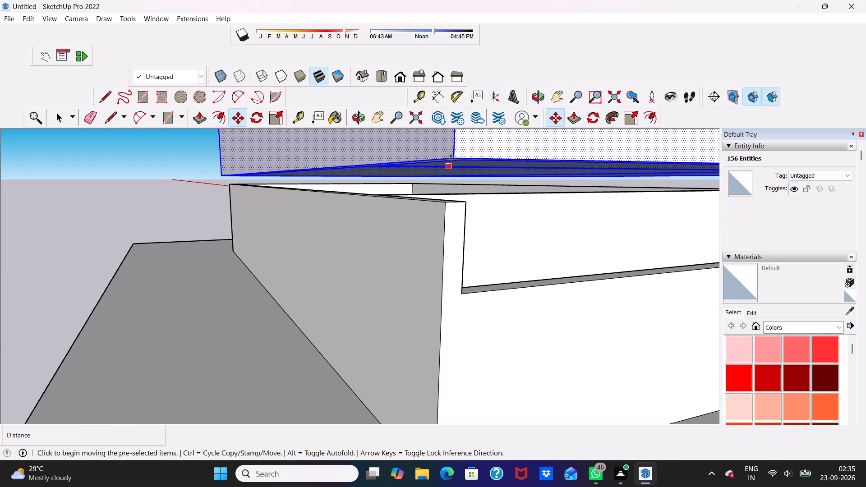
left_click_drag(454, 158, 449, 202)
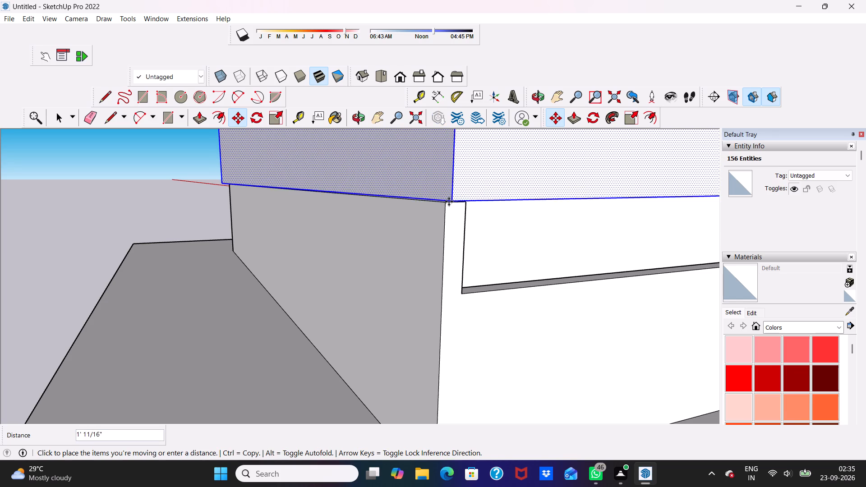
left_click_drag(449, 202, 444, 205)
Shift the upper building across by its bottom corner toward the tall wall end beside the lowered wall.
scroll(461, 189, "down", 4)
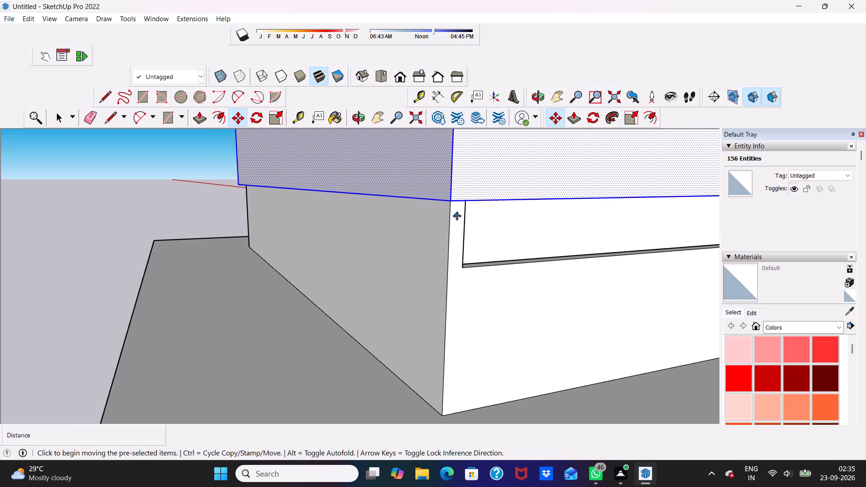
scroll(456, 216, "up", 5)
middle_click_drag(437, 204, 436, 220)
scroll(436, 220, "up", 1)
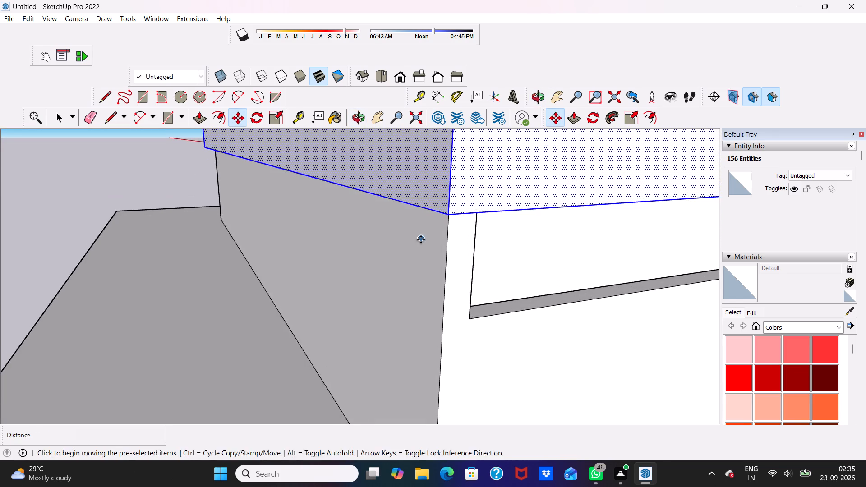
middle_click_drag(421, 240, 494, 218)
scroll(507, 200, "up", 3)
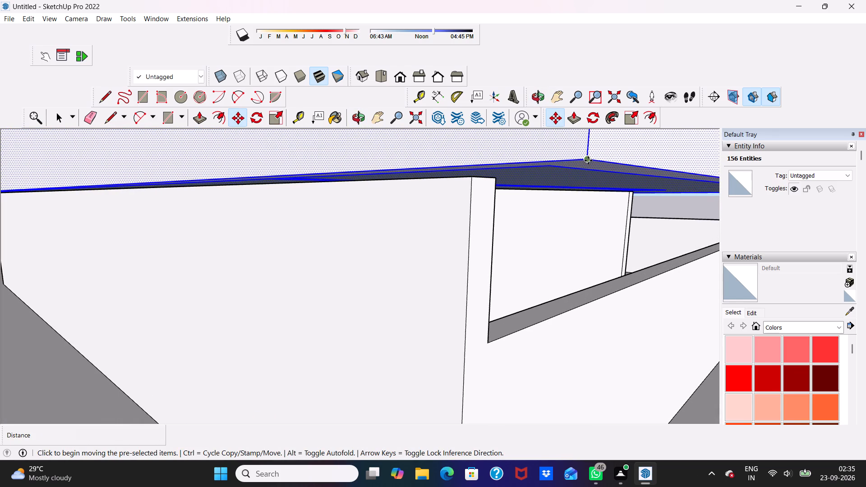
left_click_drag(593, 157, 469, 156)
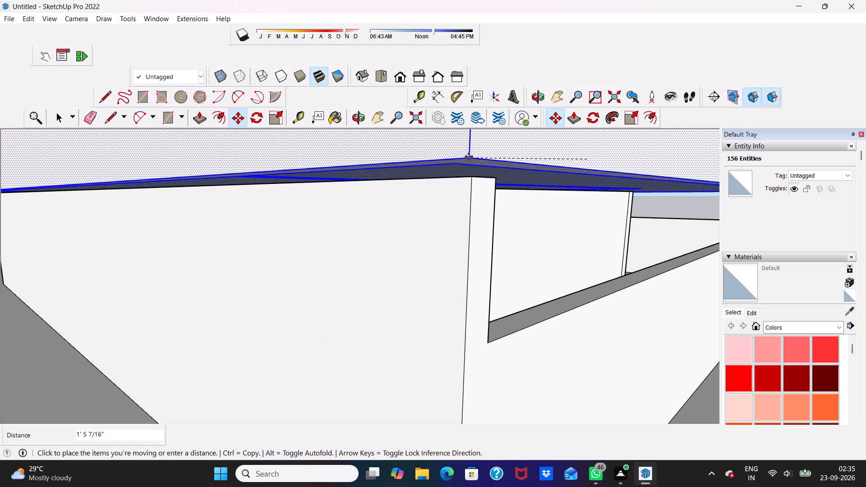
left_click_drag(469, 156, 457, 140)
Move the upper building by its bottom corner onto the lower building's outer top corner at the tall wall end.
scroll(468, 152, "up", 10)
scroll(473, 225, "down", 8)
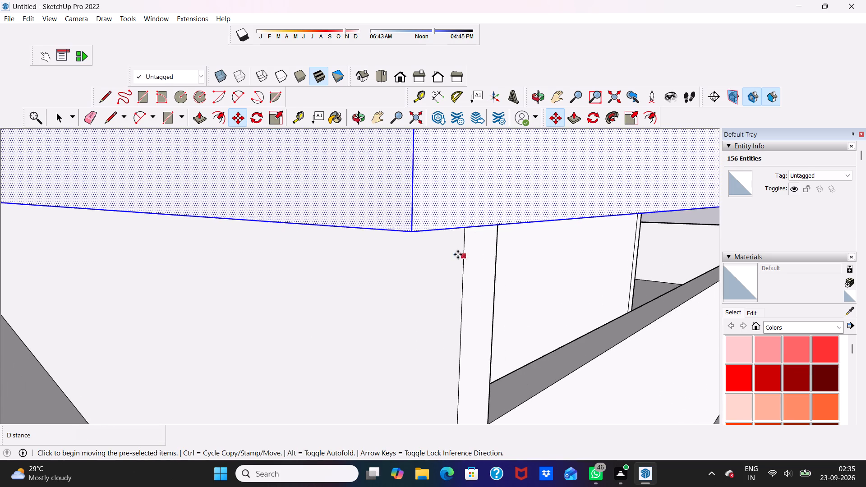
scroll(429, 237, "up", 5)
left_click_drag(426, 239, 479, 154)
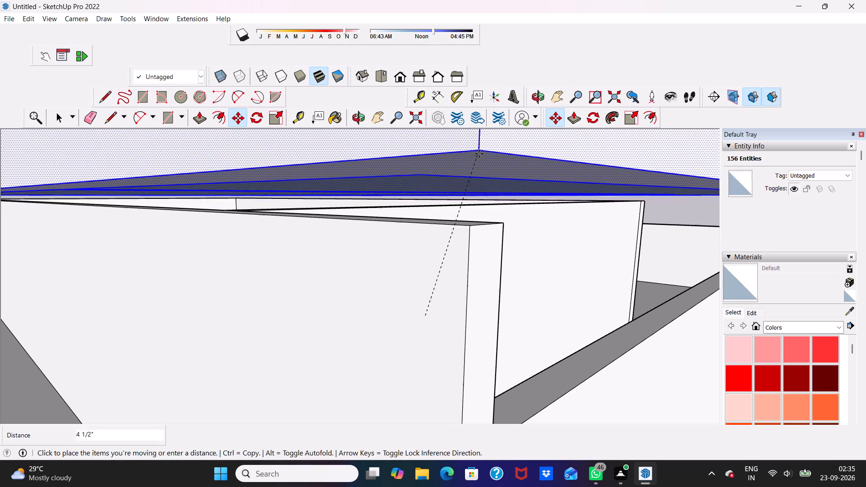
left_click_drag(479, 154, 471, 225)
left_click(471, 225)
scroll(468, 224, "down", 5)
scroll(466, 212, "up", 1)
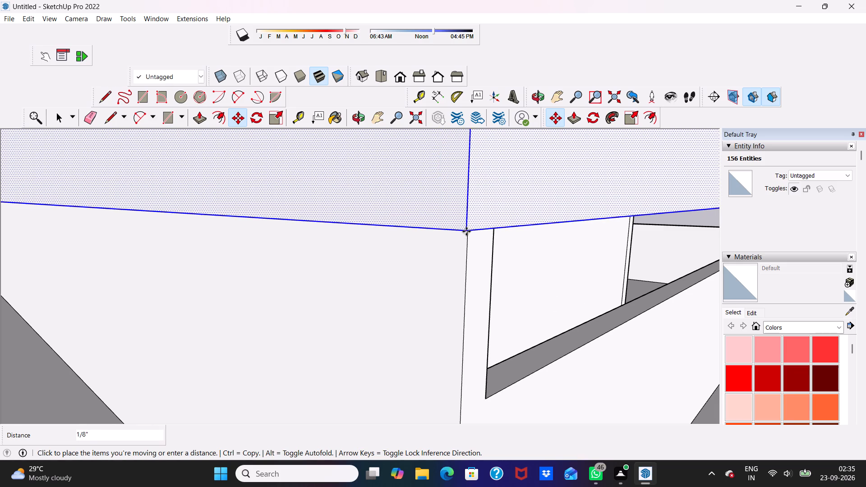
left_click(469, 230)
Examine the upper building's alignment over the lower walls from the front, the side and below.
middle_click_drag(454, 226, 73, 118)
scroll(73, 119, "up", 1)
scroll(75, 122, "down", 13)
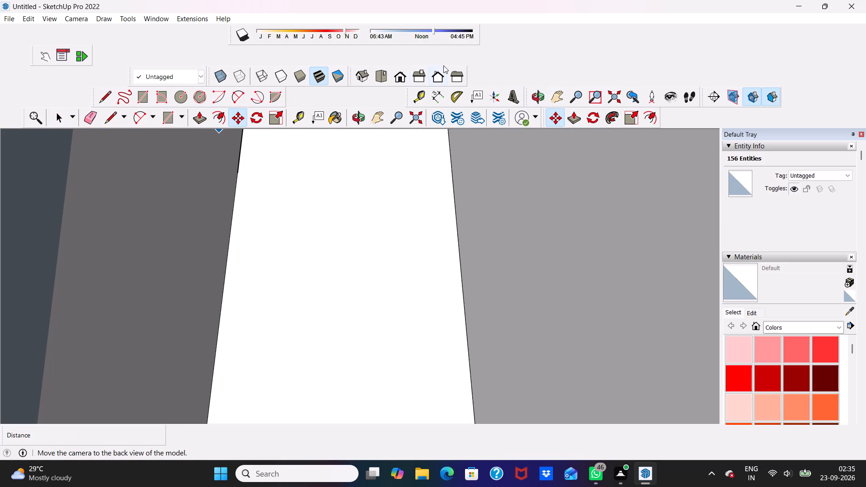
left_click(401, 76)
scroll(371, 129, "down", 18)
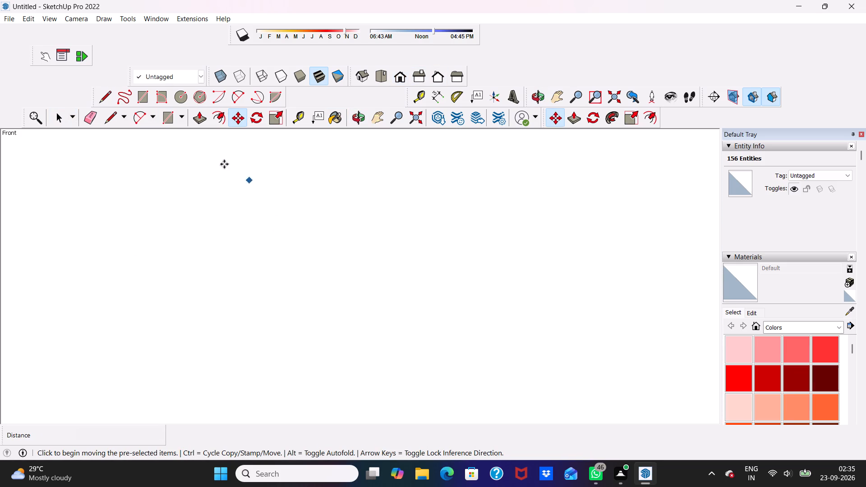
scroll(224, 164, "down", 15)
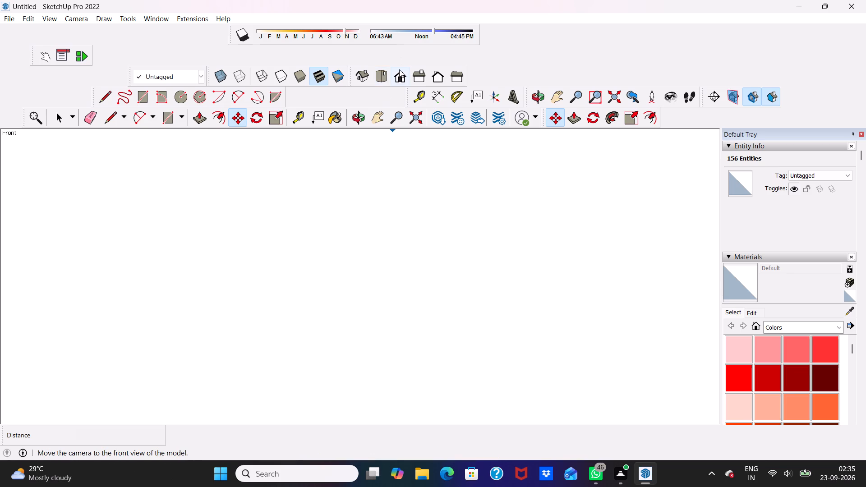
left_click(399, 78)
scroll(318, 230, "down", 20)
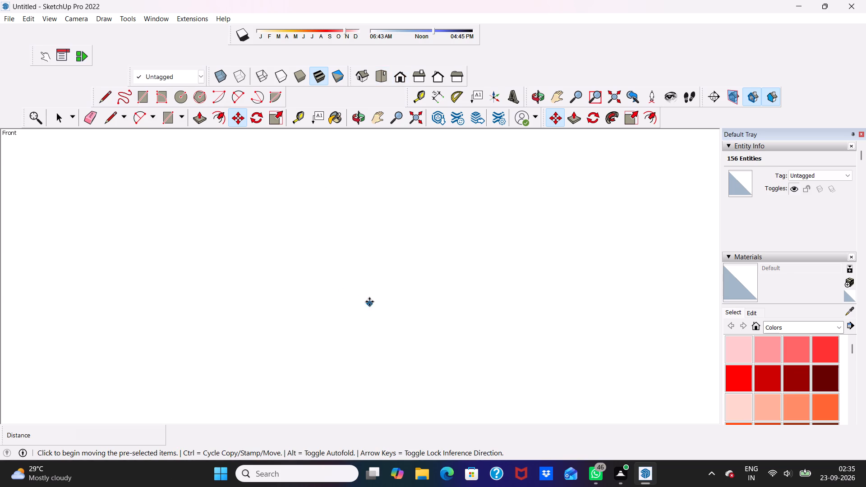
scroll(369, 302, "down", 20)
scroll(369, 302, "down", 14)
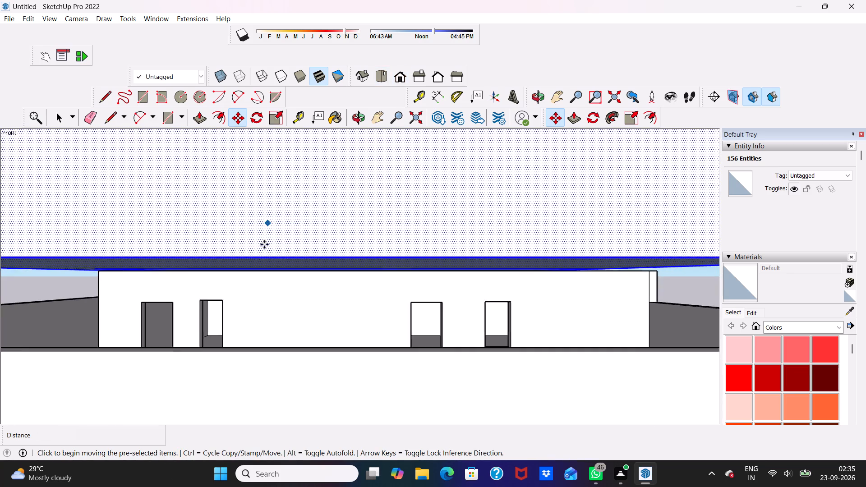
scroll(264, 244, "down", 6)
scroll(299, 254, "up", 1)
scroll(302, 262, "down", 7)
middle_click_drag(185, 246, 546, 227)
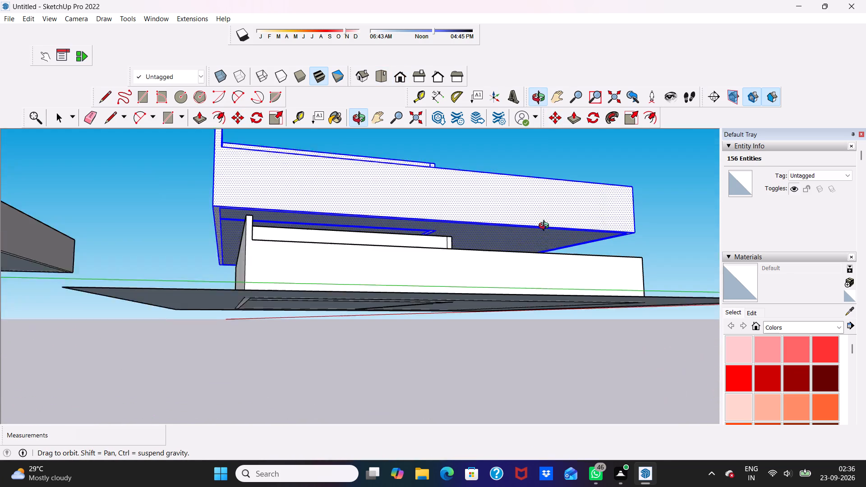
middle_click_drag(546, 227, 553, 227)
scroll(341, 273, "up", 3)
middle_click_drag(292, 275, 300, 289)
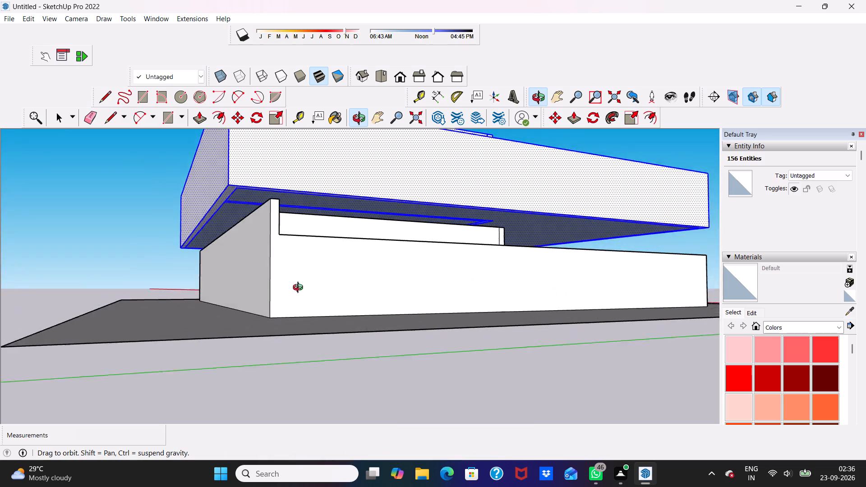
middle_click_drag(300, 289, 294, 176)
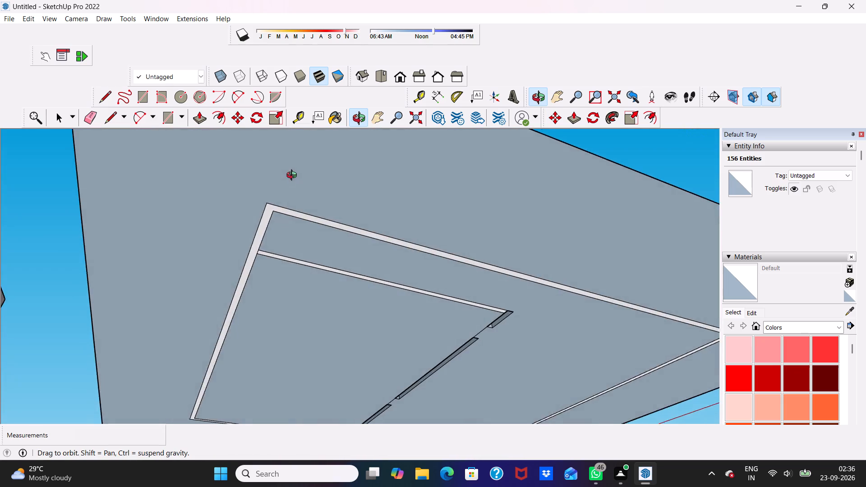
middle_click_drag(294, 176, 140, 245)
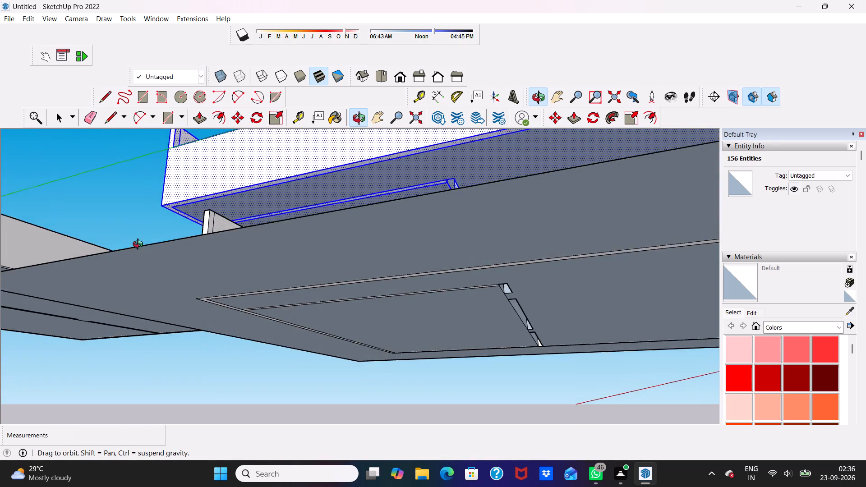
middle_click_drag(140, 245, 276, 359)
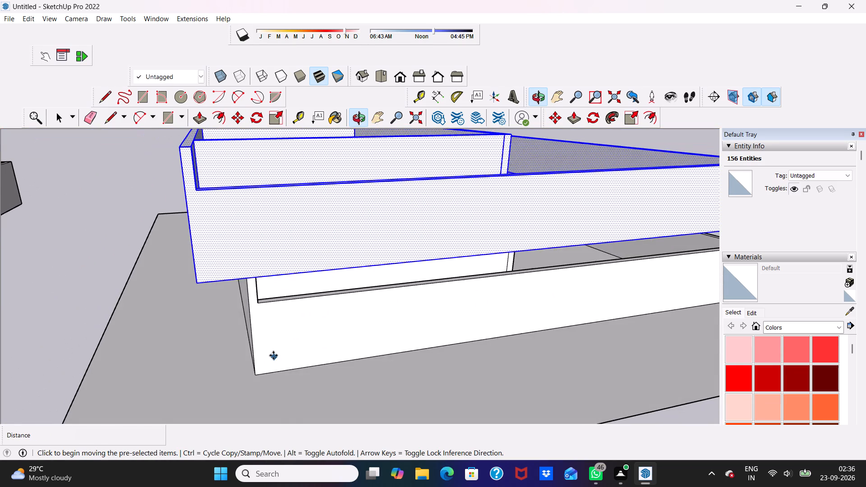
Move the upper building across by its bottom corner onto the lower building's outer top wall corner, and clear the selection.
scroll(231, 280, "up", 5)
left_click_drag(179, 284, 181, 283)
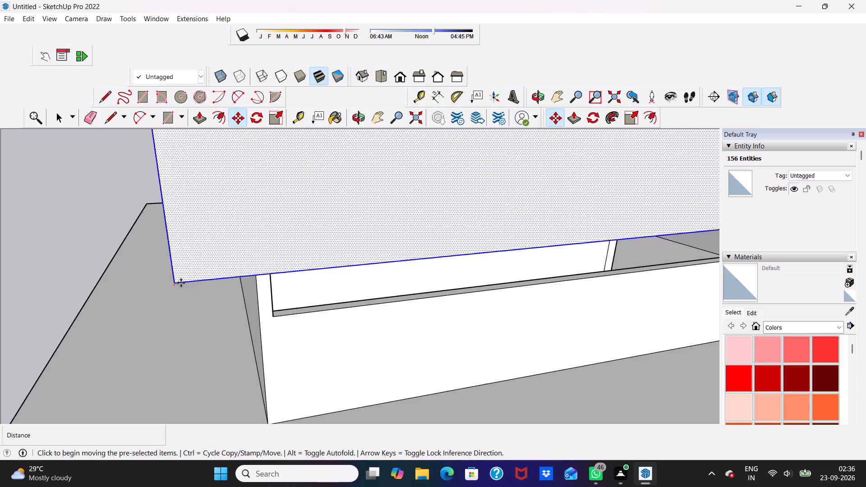
left_click_drag(181, 283, 257, 266)
scroll(250, 244, "up", 6)
scroll(209, 241, "up", 3)
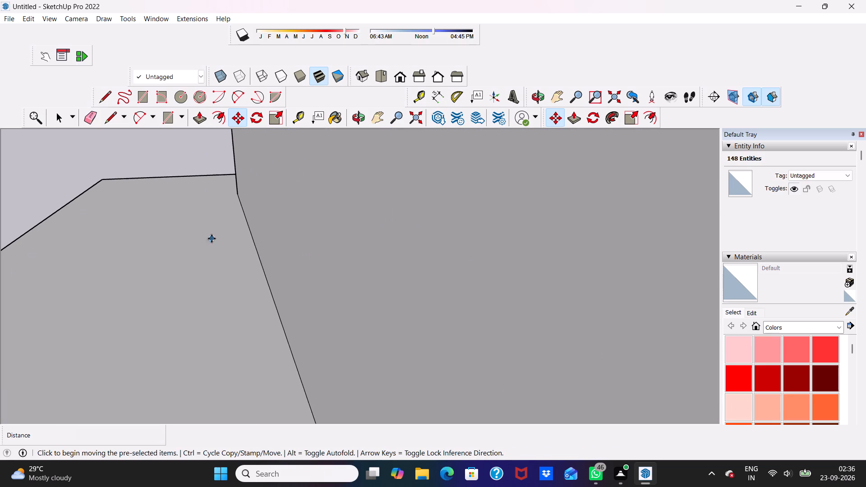
scroll(165, 208, "down", 14)
middle_click_drag(192, 247, 192, 248)
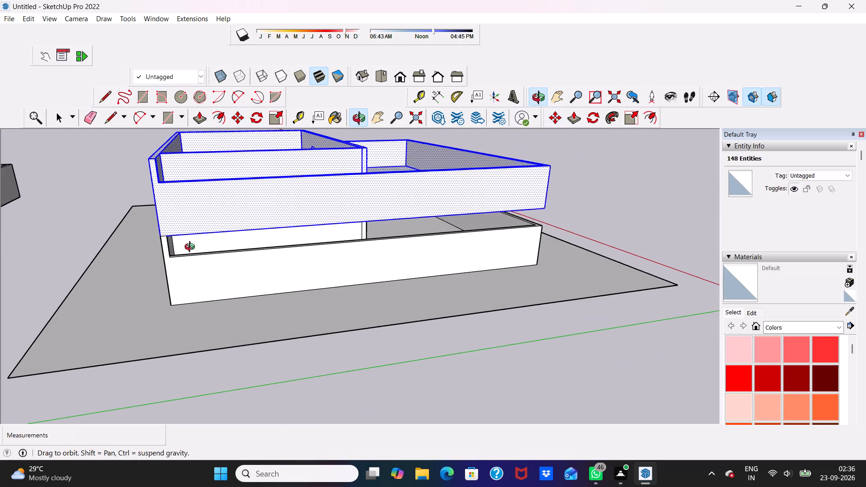
middle_click_drag(192, 248, 172, 202)
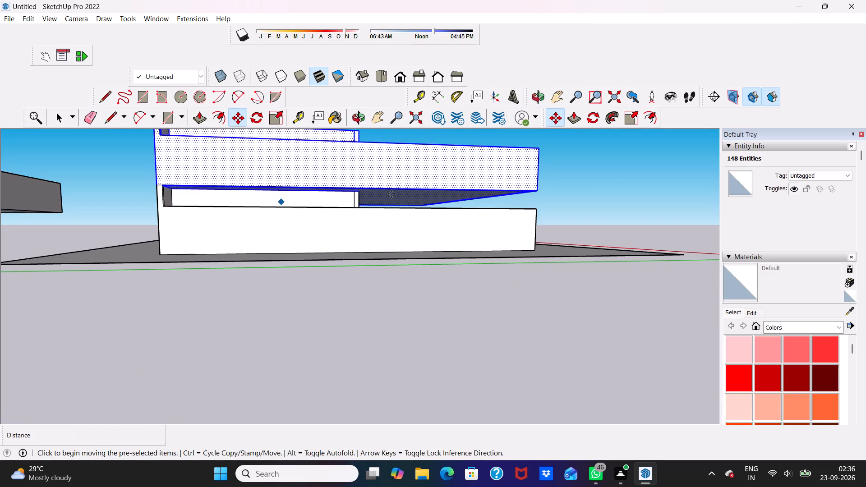
left_click(615, 167)
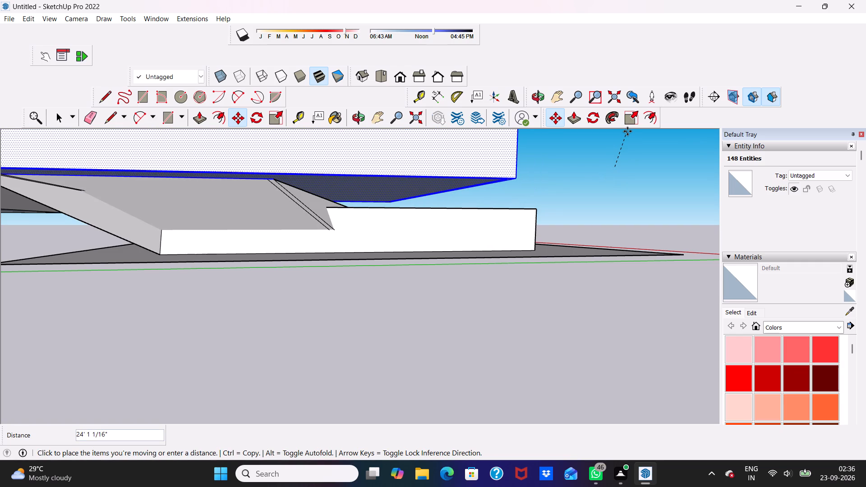
key("space")
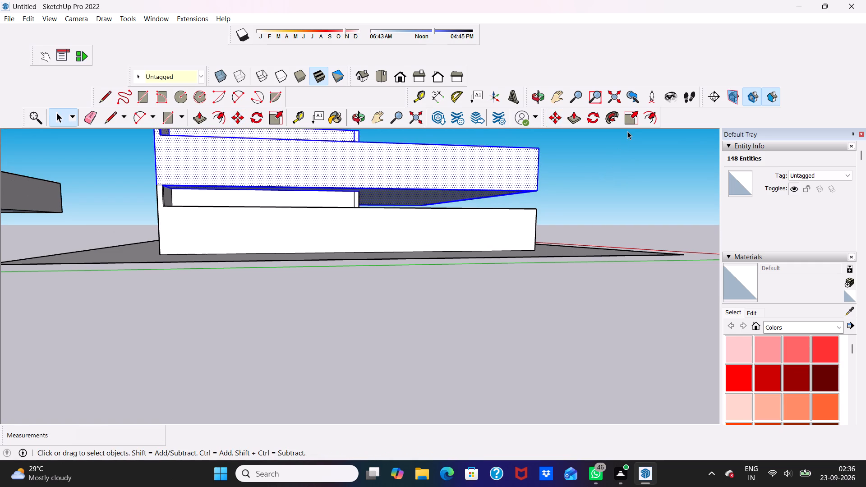
left_click(638, 175)
Examine the two stacked storeys and the separate building copy beside them.
scroll(252, 121, "up", 2)
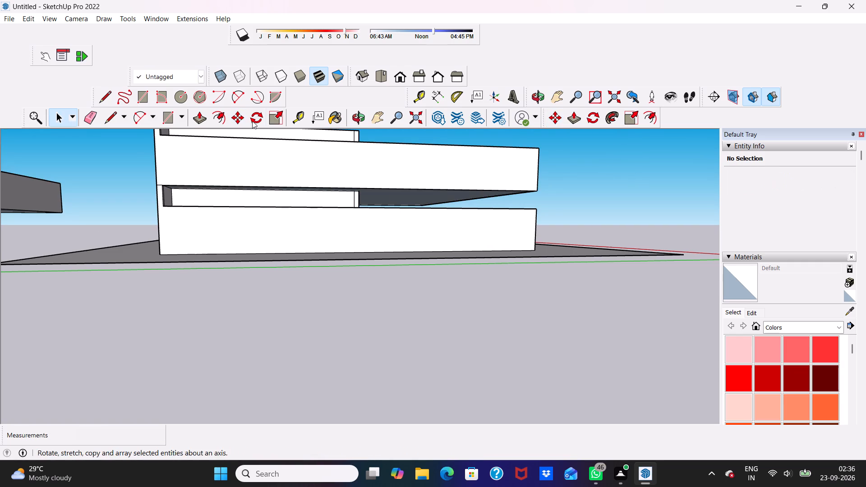
scroll(252, 121, "up", 6)
scroll(275, 217, "up", 7)
scroll(218, 177, "down", 2)
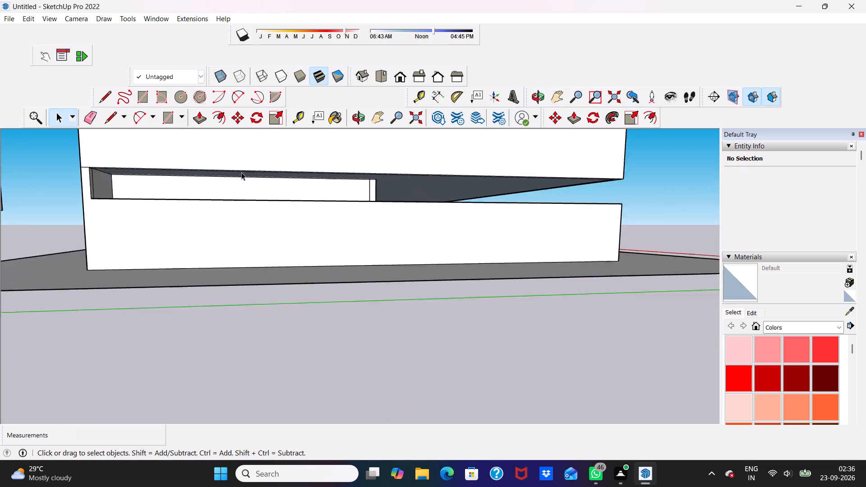
scroll(241, 172, "down", 17)
middle_click_drag(359, 164, 355, 210)
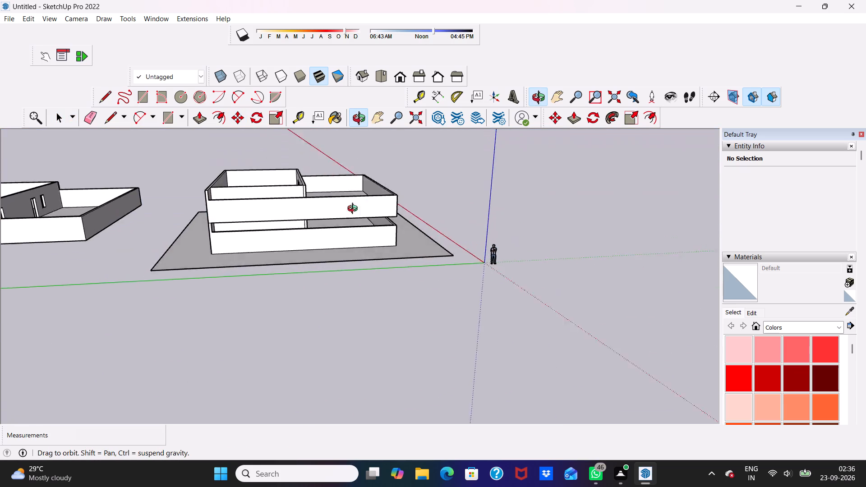
middle_click_drag(355, 210, 335, 208)
scroll(335, 207, "up", 4)
scroll(98, 142, "down", 4)
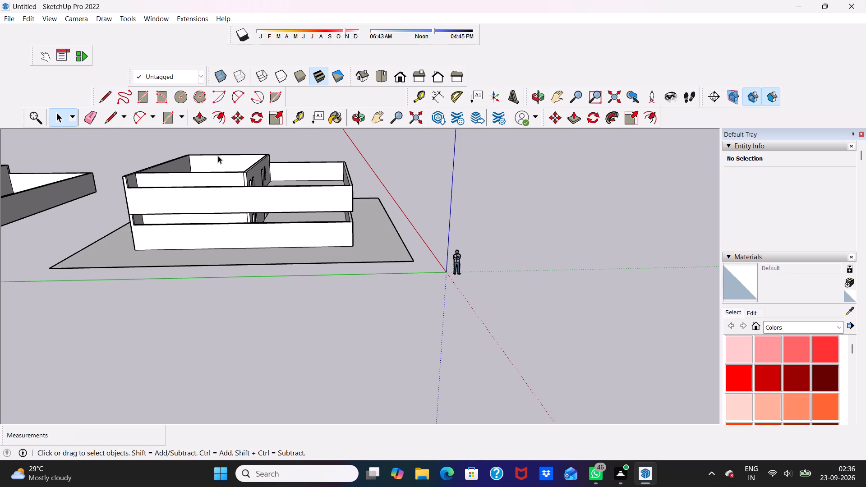
scroll(230, 161, "down", 5)
scroll(44, 142, "up", 7)
scroll(89, 128, "down", 3)
scroll(53, 147, "up", 5)
scroll(28, 174, "down", 12)
scroll(152, 167, "down", 3)
scroll(202, 145, "up", 1)
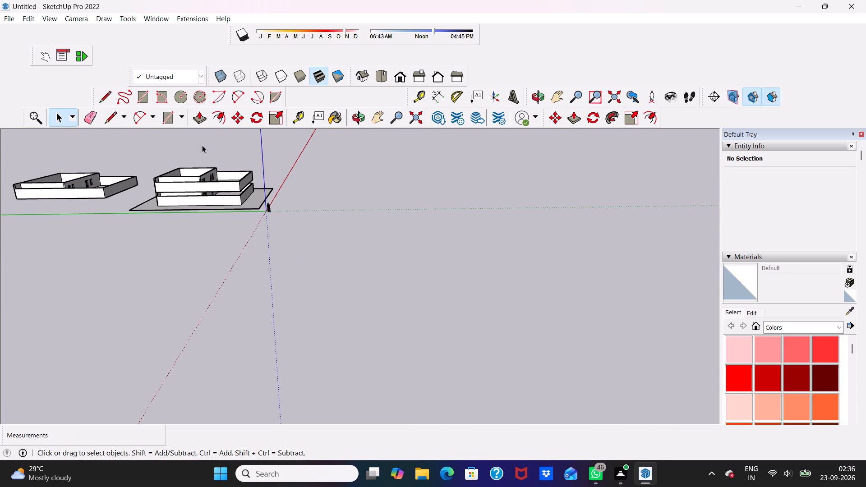
scroll(202, 145, "up", 1)
scroll(202, 145, "down", 4)
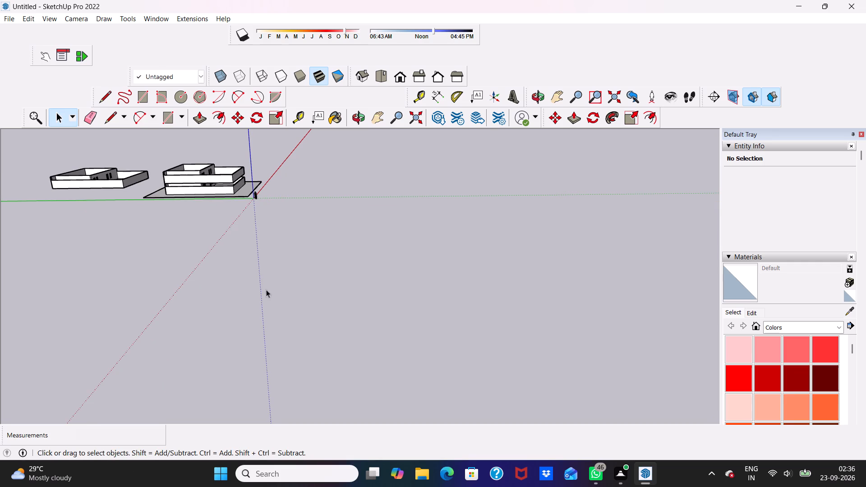
scroll(303, 267, "up", 5)
scroll(175, 173, "down", 4)
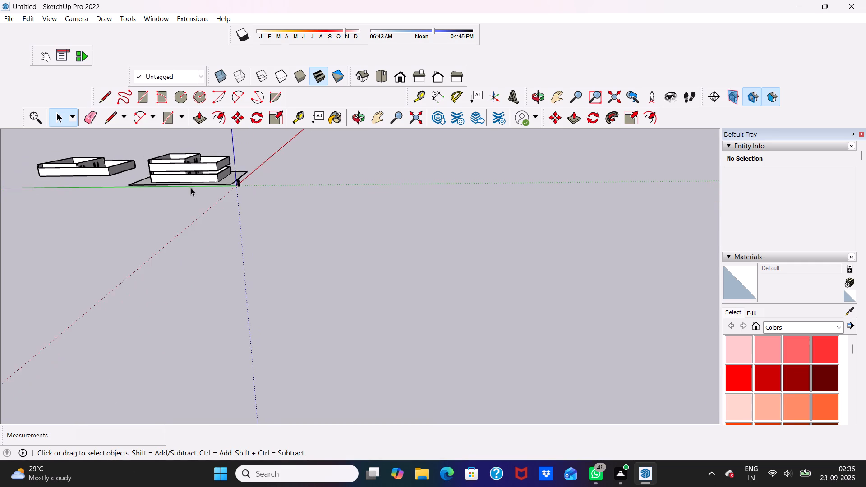
scroll(191, 188, "down", 3)
scroll(106, 164, "up", 6)
Move the separate building copy about 96' 6" by its bottom corner to above the stacked building's tall wall end.
triple_click(82, 175)
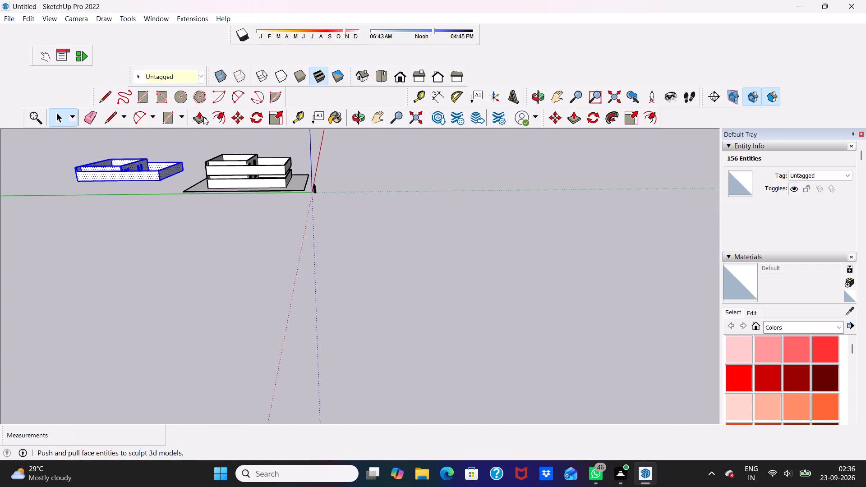
left_click(240, 116)
scroll(35, 156, "up", 4)
left_click(90, 187)
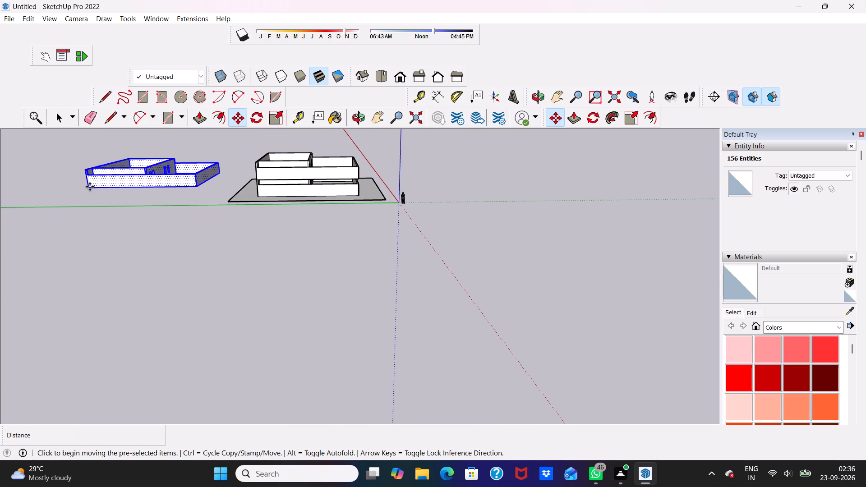
scroll(289, 150, "up", 12)
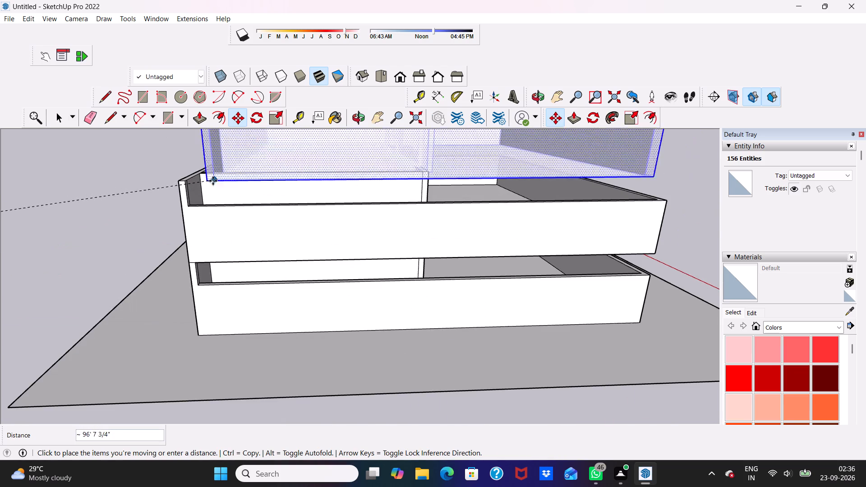
scroll(212, 181, "up", 5)
scroll(169, 176, "up", 6)
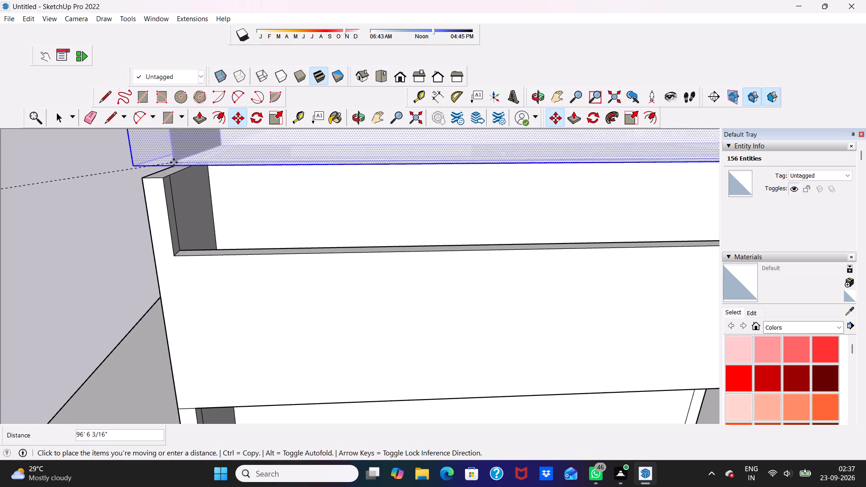
left_click(174, 154)
Shift the top building about 3' 5" by its bottom corner onto the second storey's outer top wall corner.
scroll(148, 178, "down", 6)
middle_click_drag(132, 192, 189, 186)
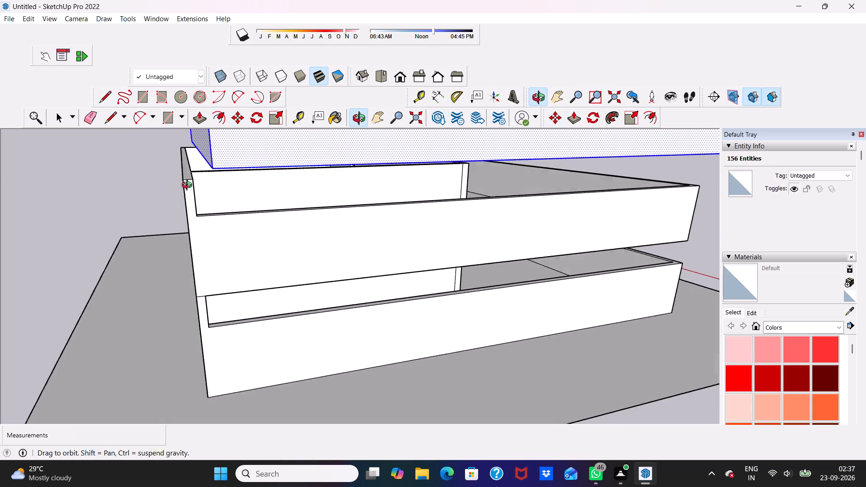
middle_click_drag(189, 186, 221, 199)
scroll(234, 188, "up", 4)
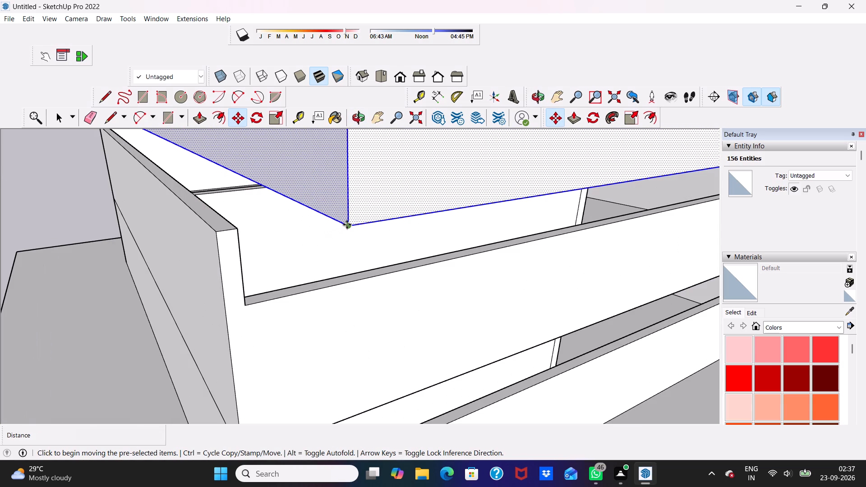
left_click_drag(347, 224, 220, 224)
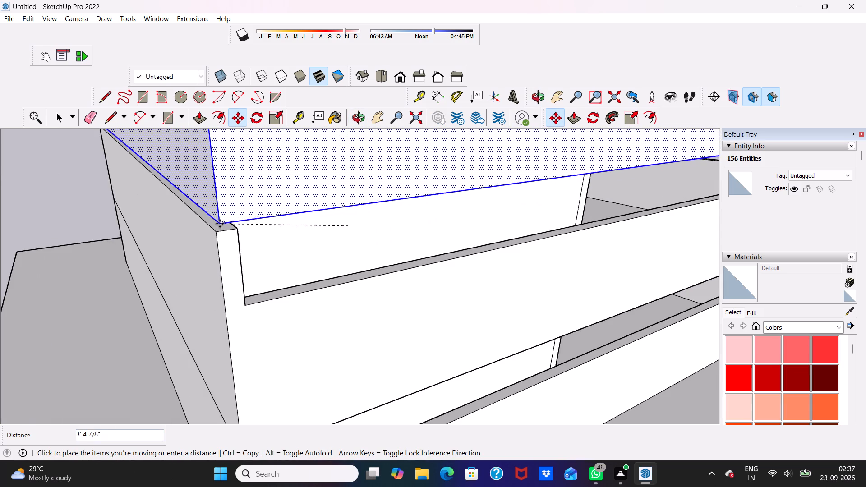
left_click_drag(220, 224, 216, 232)
left_click(216, 232)
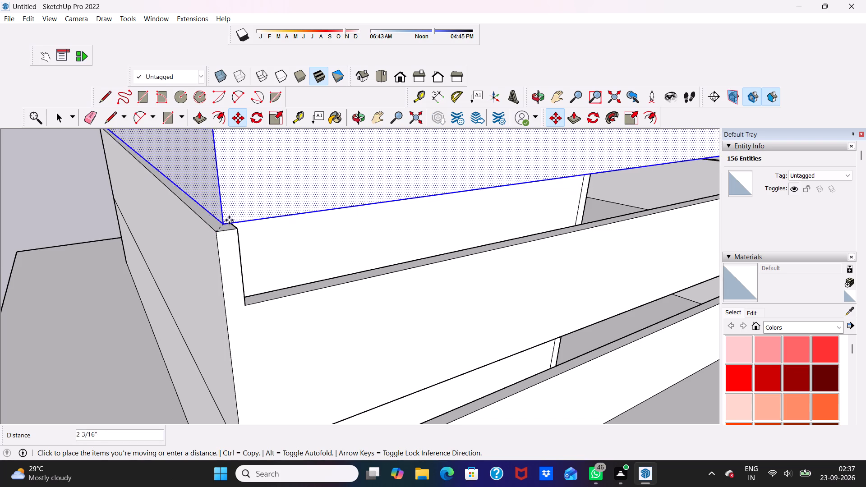
left_click(220, 230)
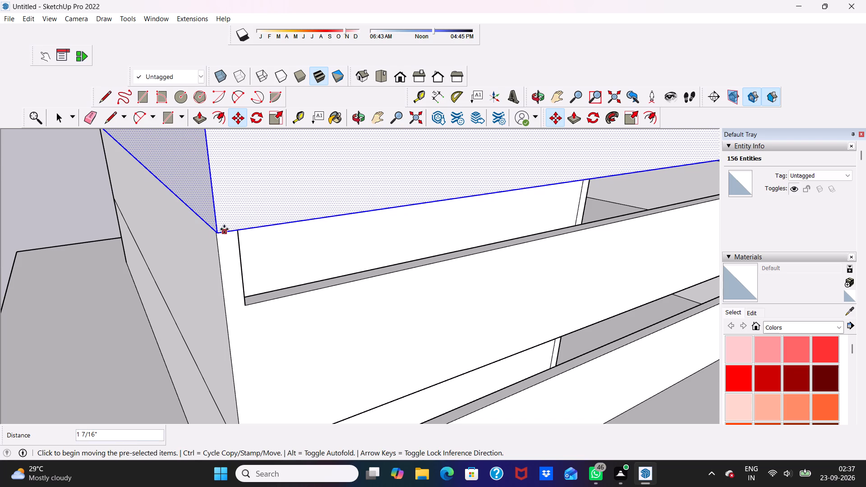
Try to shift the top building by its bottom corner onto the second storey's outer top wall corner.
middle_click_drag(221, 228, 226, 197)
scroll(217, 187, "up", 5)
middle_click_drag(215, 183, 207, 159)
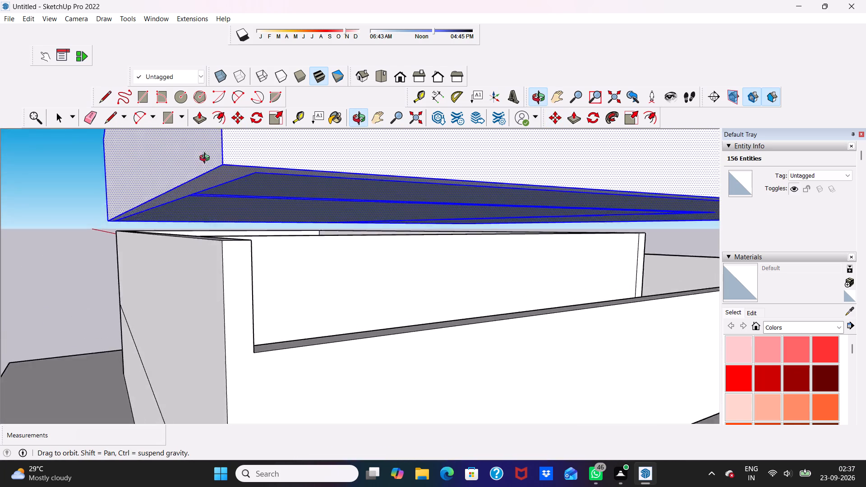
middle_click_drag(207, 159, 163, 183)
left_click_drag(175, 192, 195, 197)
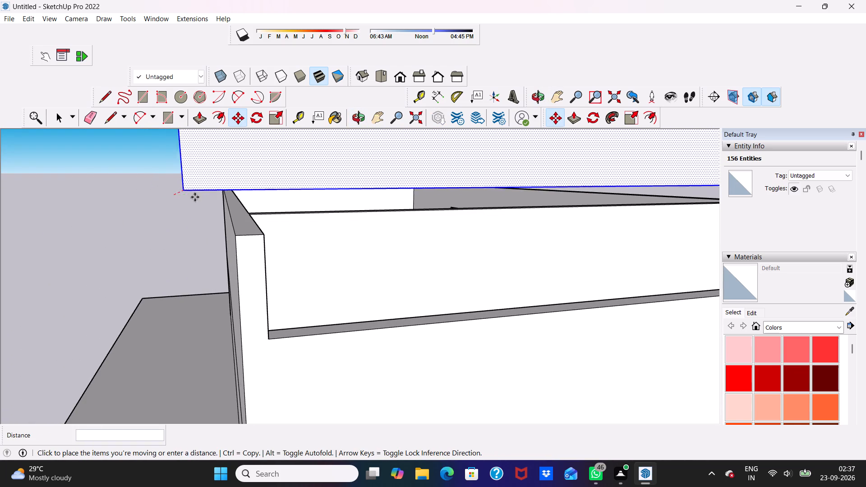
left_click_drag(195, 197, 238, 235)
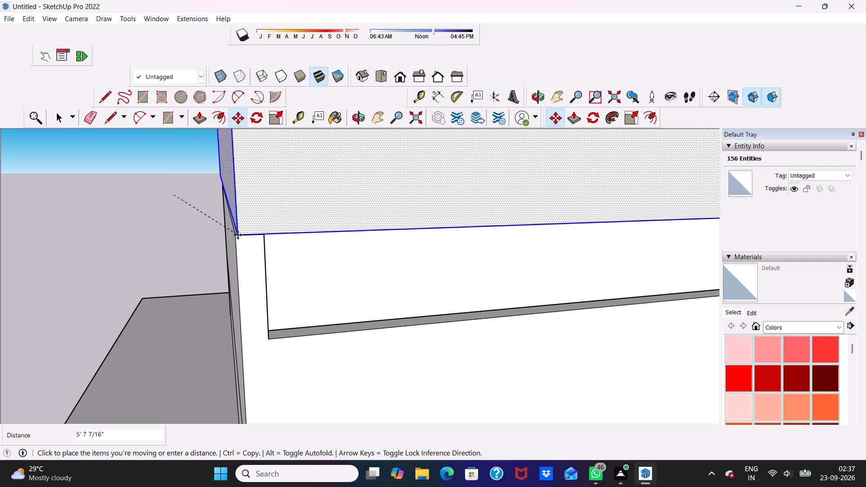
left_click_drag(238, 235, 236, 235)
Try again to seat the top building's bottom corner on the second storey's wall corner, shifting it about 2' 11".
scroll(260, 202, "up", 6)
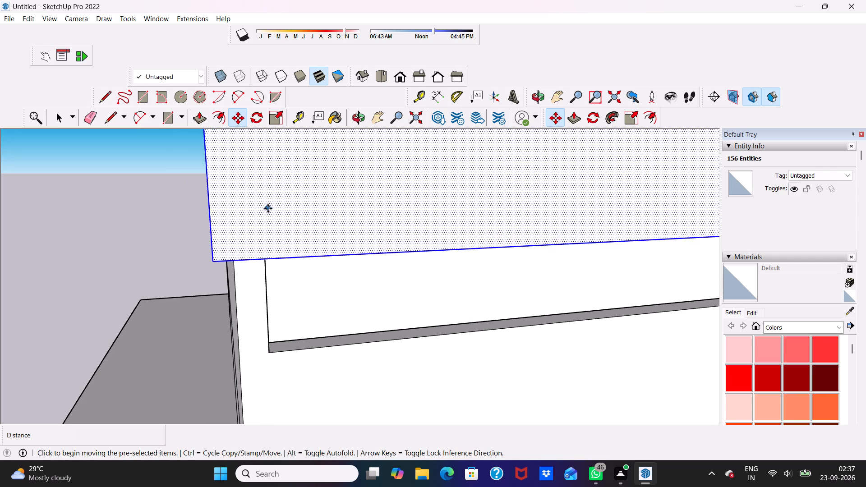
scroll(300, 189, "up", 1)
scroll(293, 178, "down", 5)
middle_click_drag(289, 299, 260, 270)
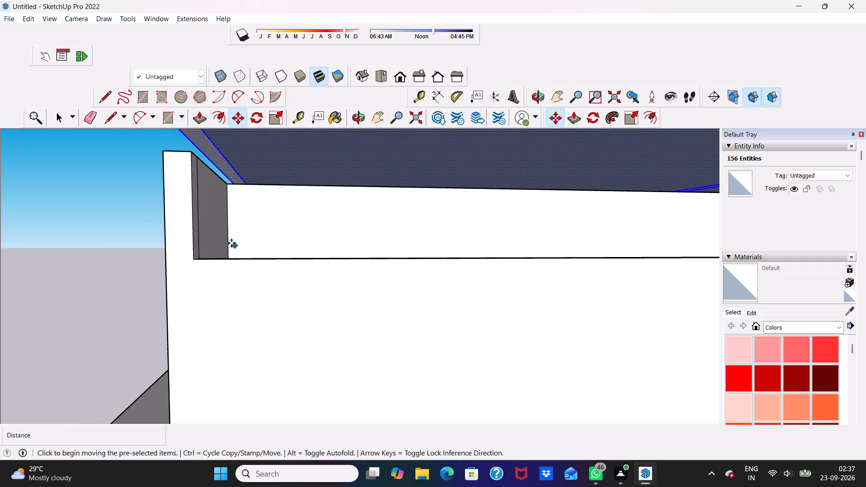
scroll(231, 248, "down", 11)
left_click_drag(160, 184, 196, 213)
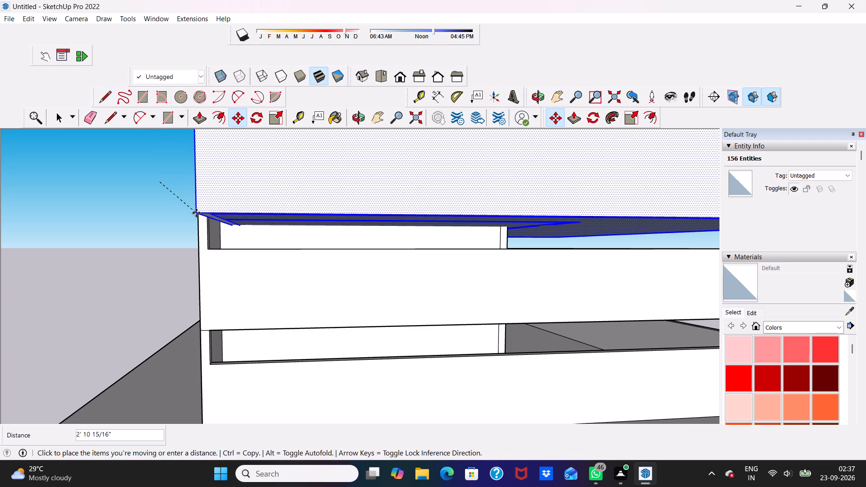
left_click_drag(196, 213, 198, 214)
Move the top building by its bottom corner exactly onto the second storey's outer top wall corner, and clear the selection.
middle_click_drag(178, 223, 233, 280)
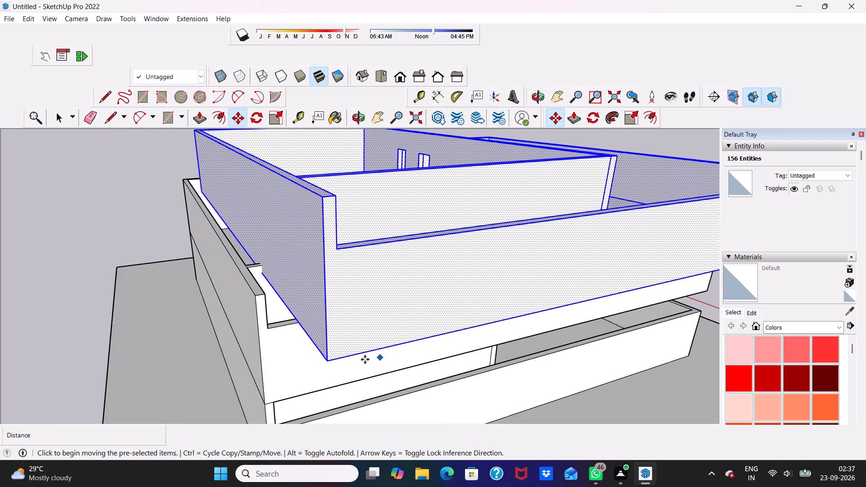
left_click_drag(331, 360, 314, 330)
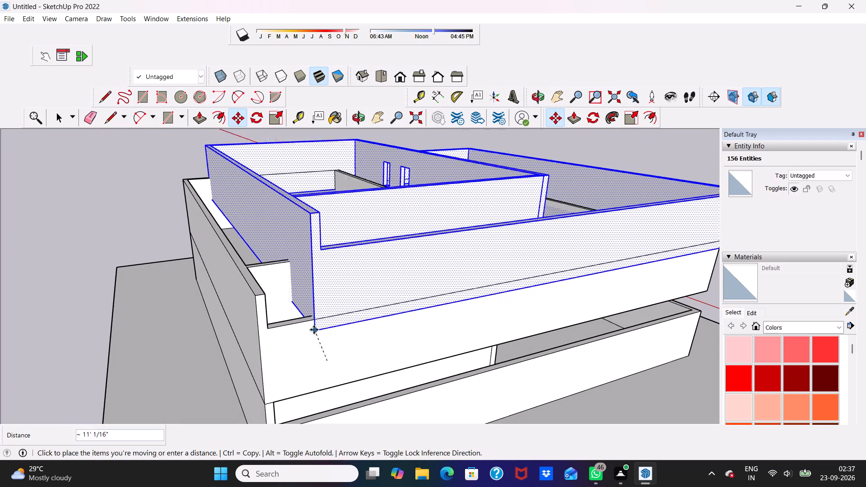
left_click_drag(314, 330, 291, 299)
left_click_drag(291, 295, 258, 249)
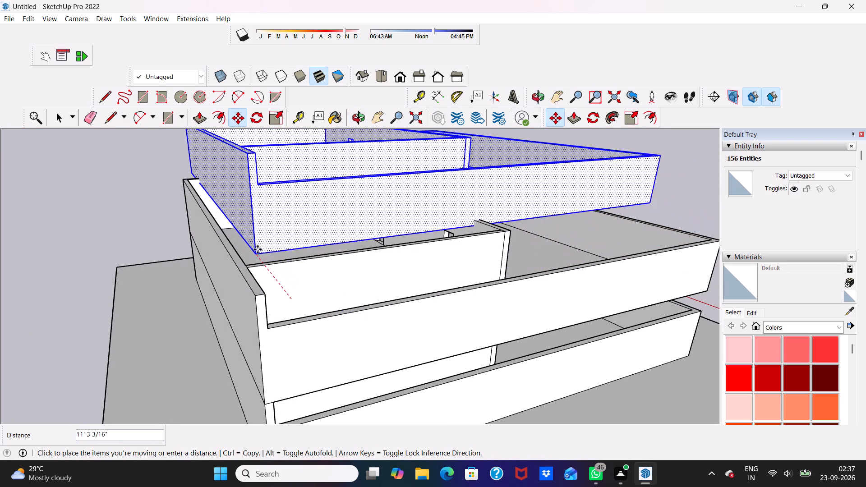
left_click_drag(258, 249, 248, 273)
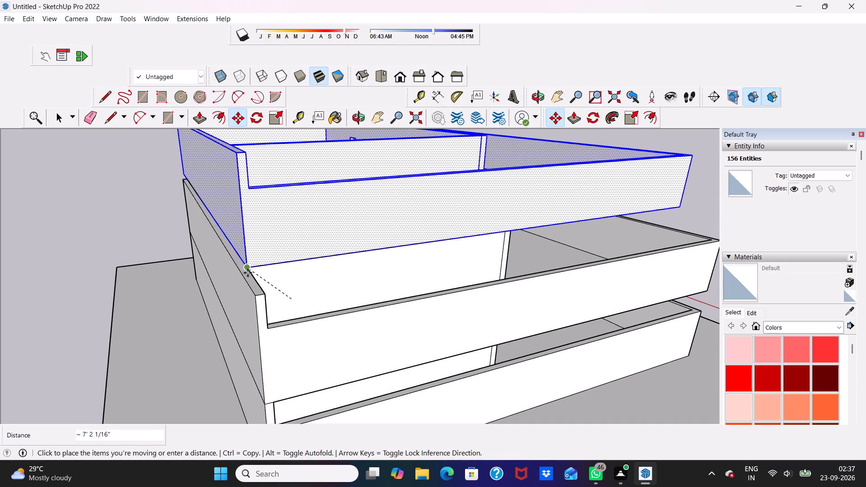
left_click_drag(248, 273, 260, 294)
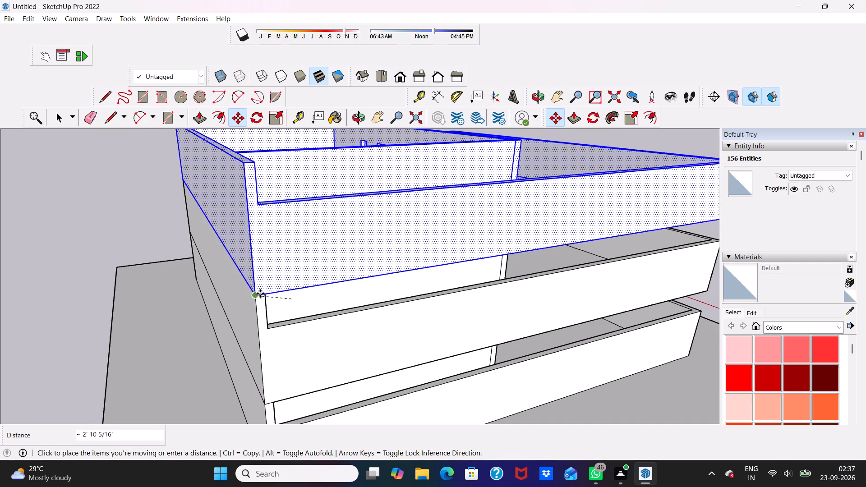
left_click_drag(260, 294, 258, 295)
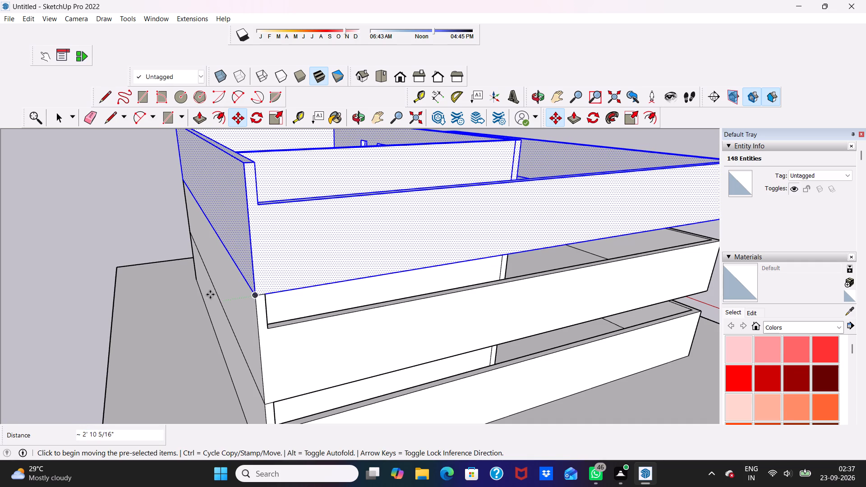
left_click_drag(123, 214, 115, 215)
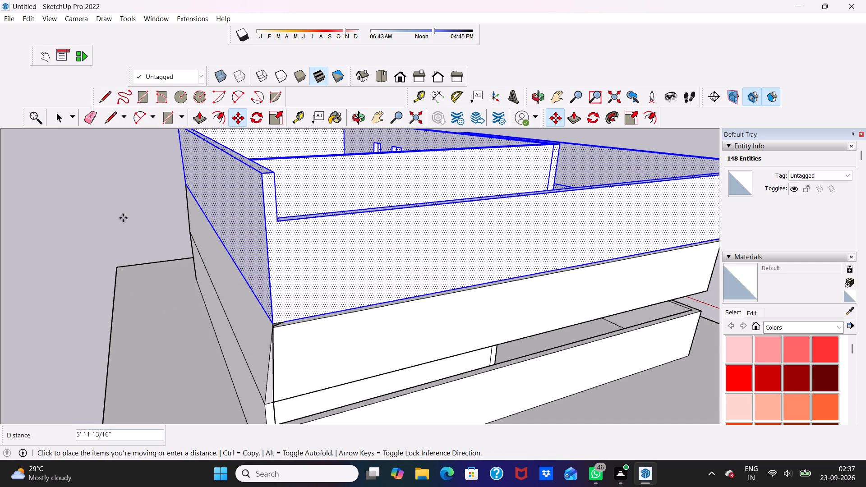
key("space")
scroll(124, 218, "up", 1)
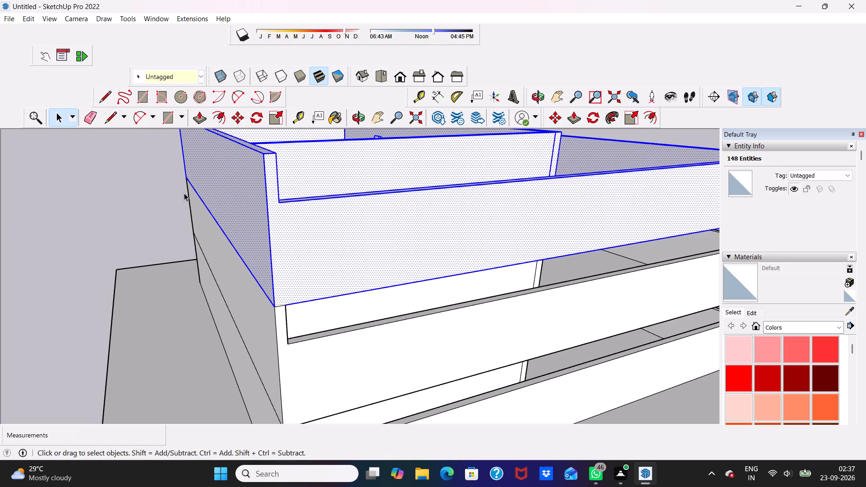
left_click(173, 203)
Examine the three stacked storeys from several sides and from above to check their alignment.
scroll(154, 184, "down", 8)
middle_click_drag(335, 216, 285, 194)
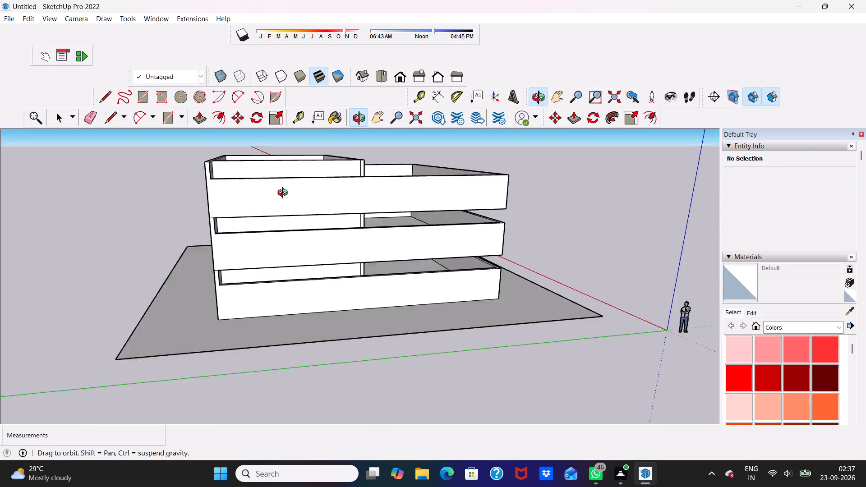
middle_click_drag(285, 194, 0, 199)
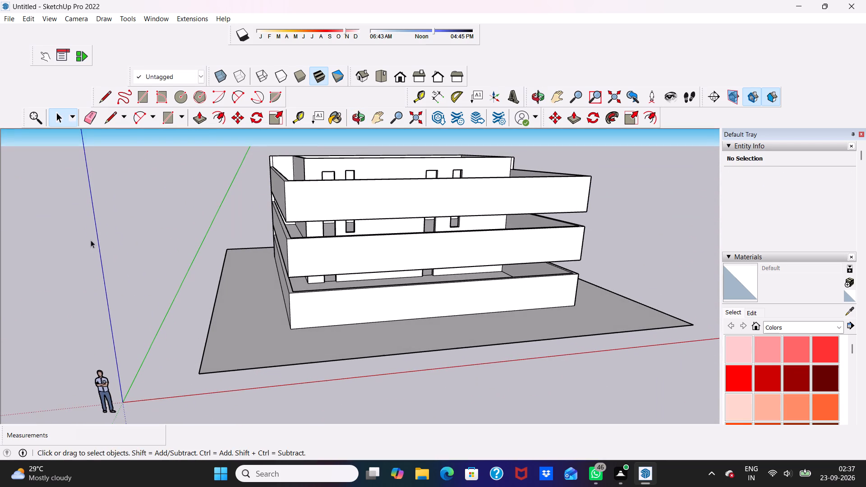
scroll(733, 444, "up", 3)
scroll(366, 155, "up", 2)
scroll(366, 155, "down", 8)
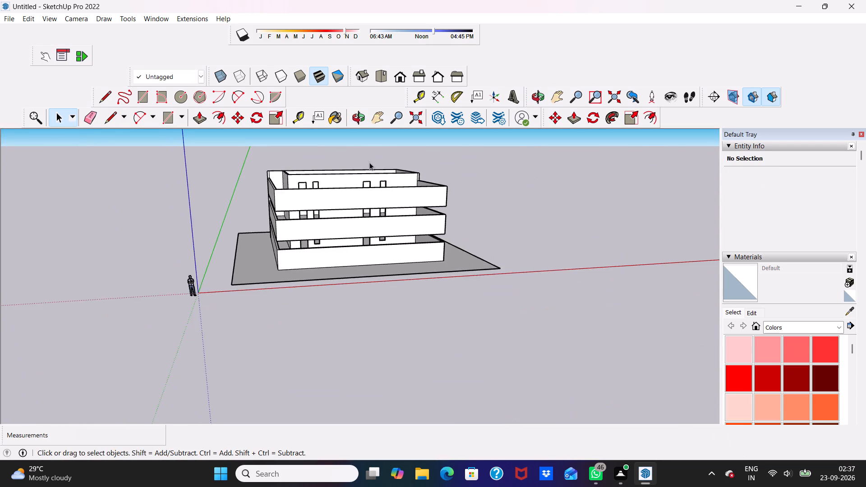
scroll(368, 163, "down", 1)
middle_click_drag(363, 161, 320, 225)
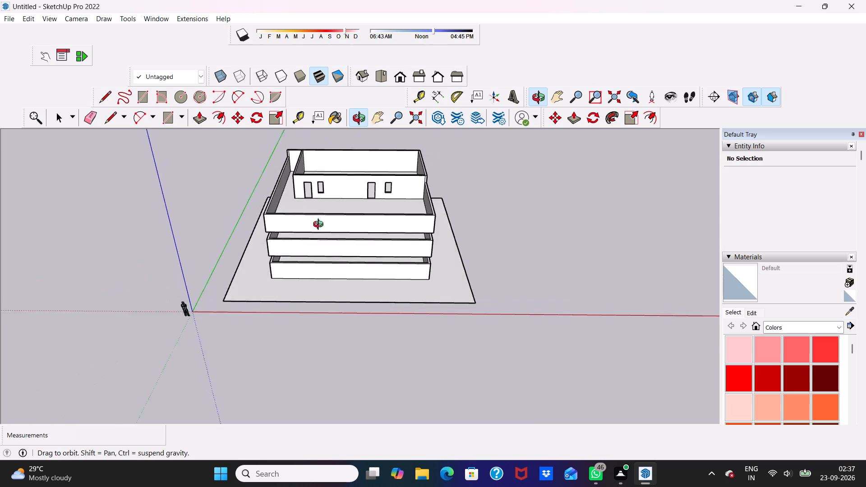
middle_click_drag(320, 225, 339, 230)
middle_click(341, 229)
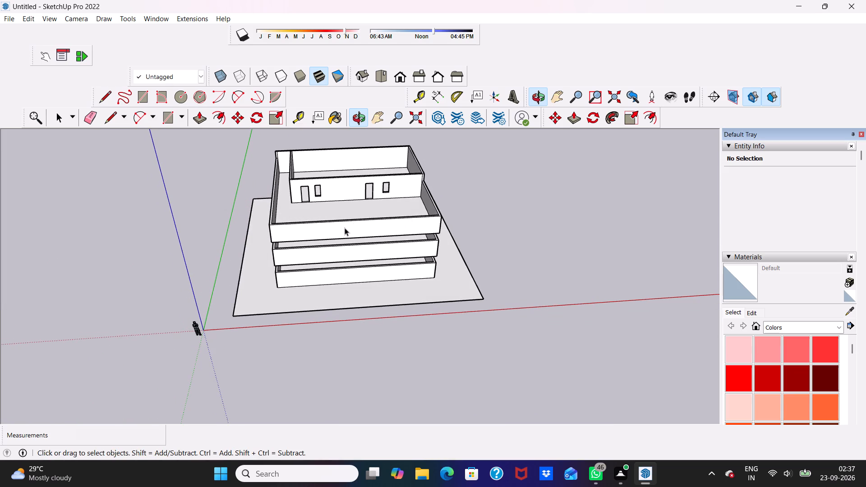
scroll(345, 228, "up", 3)
scroll(343, 230, "down", 1)
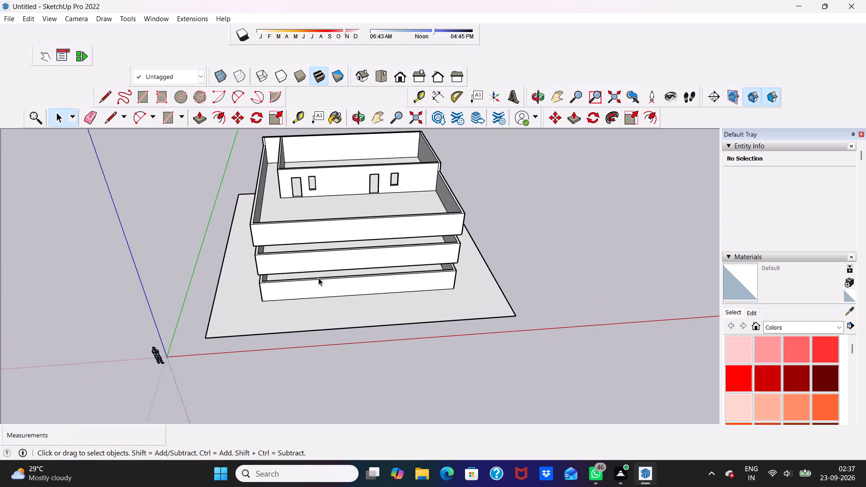
Examine the gaps between the storeys and the partition walls with openings near the building's front corner.
middle_click_drag(318, 278, 284, 188)
scroll(282, 188, "up", 11)
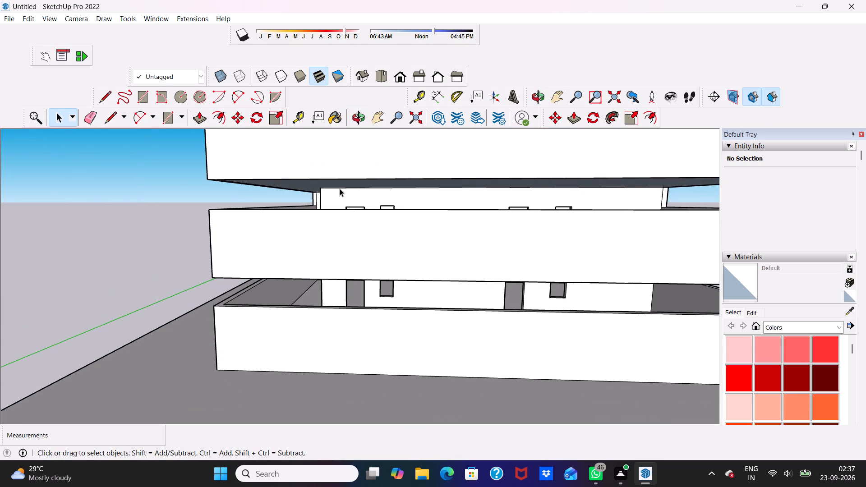
scroll(340, 188, "up", 3)
middle_click_drag(252, 185, 276, 186)
scroll(223, 174, "up", 3)
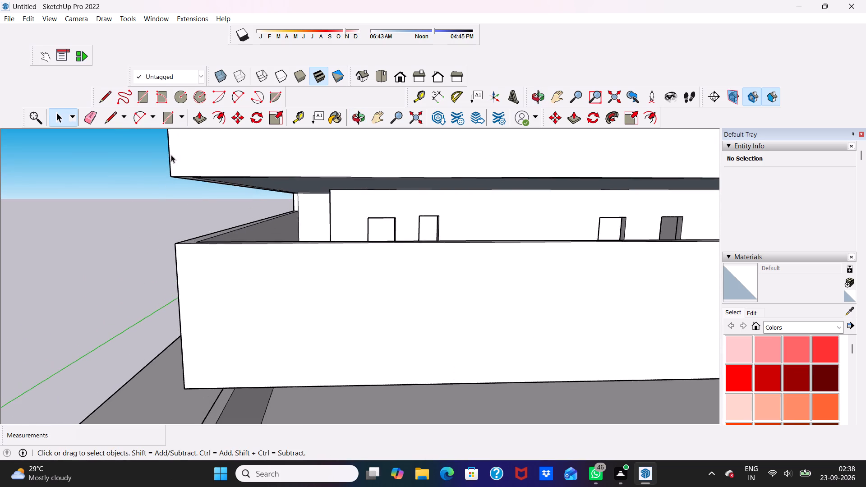
scroll(152, 156, "down", 2)
scroll(144, 164, "up", 1)
scroll(143, 175, "down", 1)
middle_click_drag(151, 168, 177, 178)
scroll(200, 198, "up", 4)
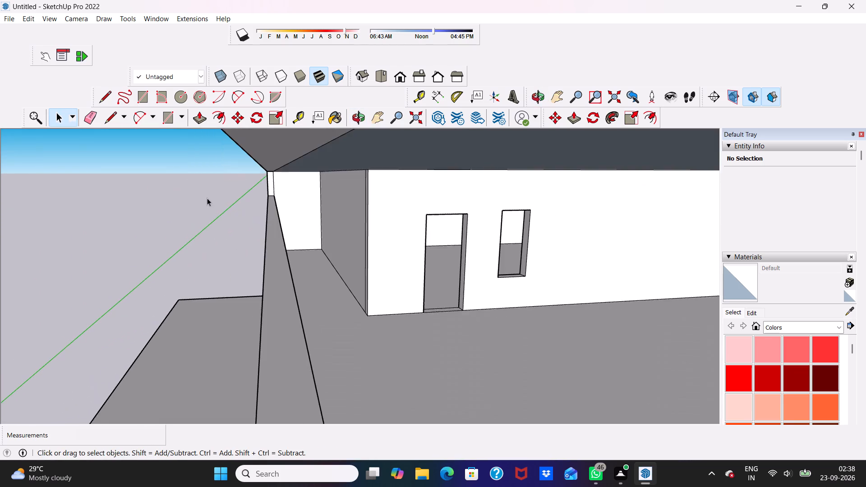
scroll(218, 189, "up", 1)
scroll(215, 191, "down", 8)
Draw a line across the second storey's wall underside at one front corner, from the inner corner to the outer edge.
middle_click_drag(277, 242, 258, 170)
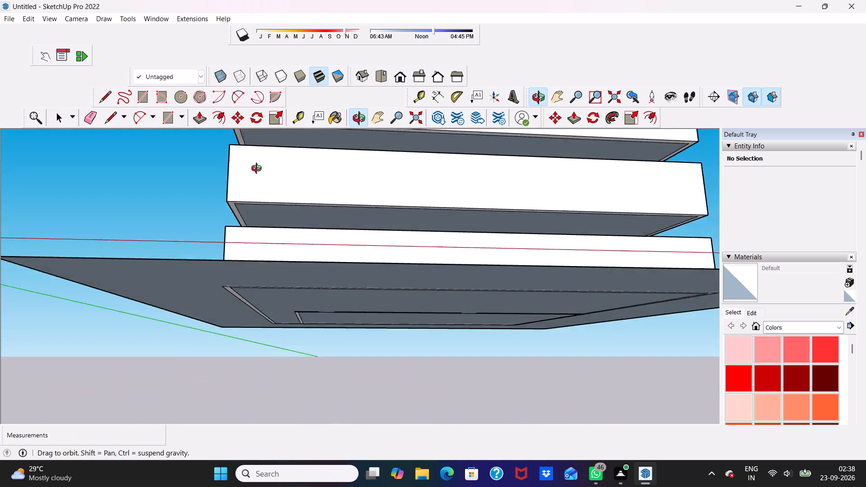
middle_click_drag(258, 170, 260, 185)
scroll(260, 185, "up", 2)
scroll(224, 219, "up", 7)
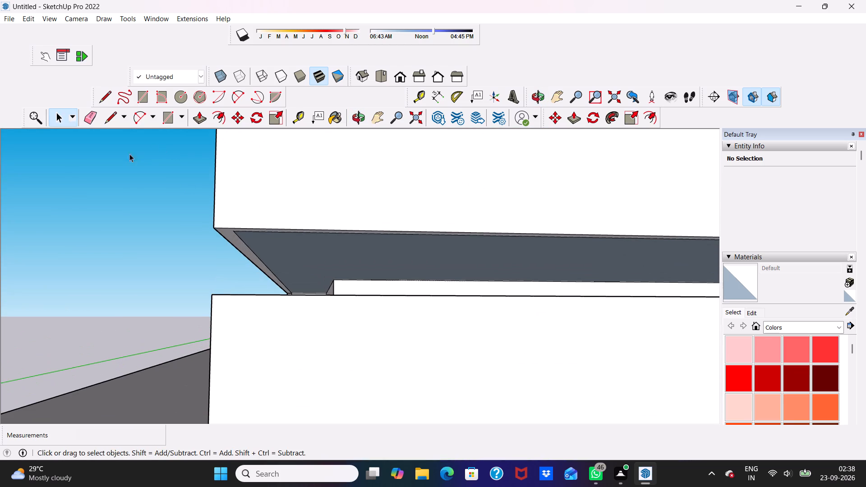
left_click(107, 118)
scroll(249, 237, "up", 4)
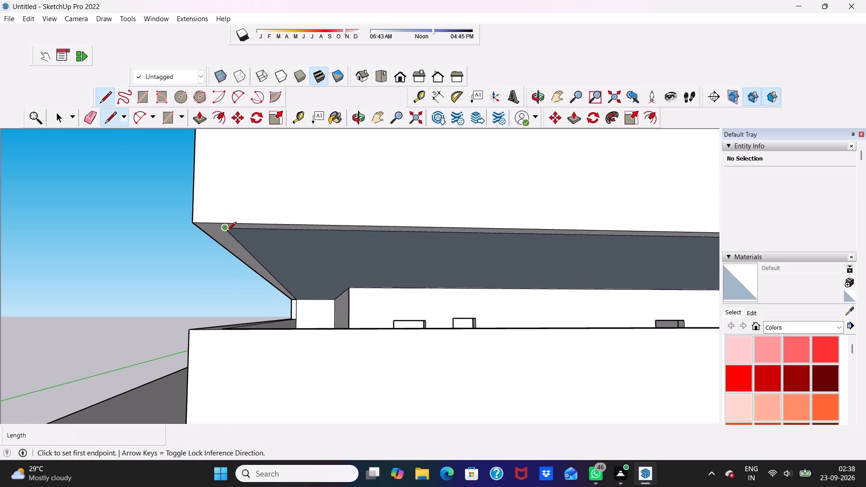
left_click(227, 231)
left_click(201, 235)
scroll(205, 232, "down", 2)
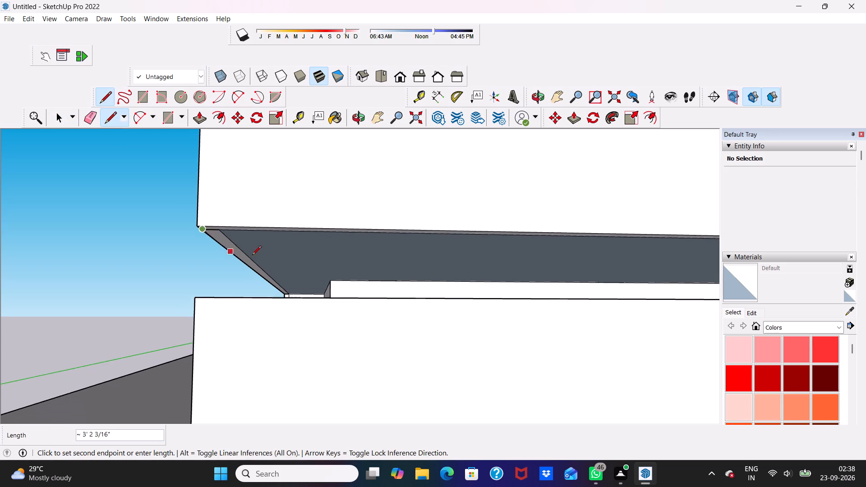
scroll(252, 256, "down", 6)
key("space")
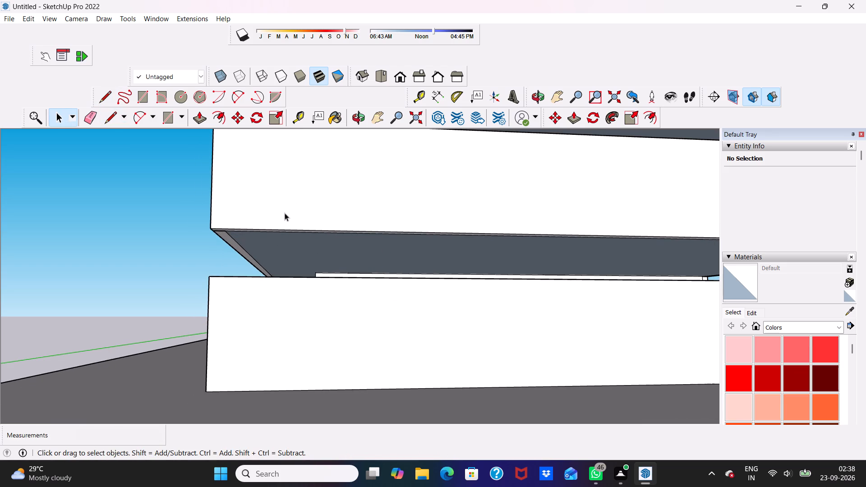
Draw a 9" line across the second storey's wall underside at the opposite front corner, from inner corner to outer edge.
scroll(280, 211, "down", 6)
scroll(554, 251, "up", 5)
scroll(501, 220, "down", 10)
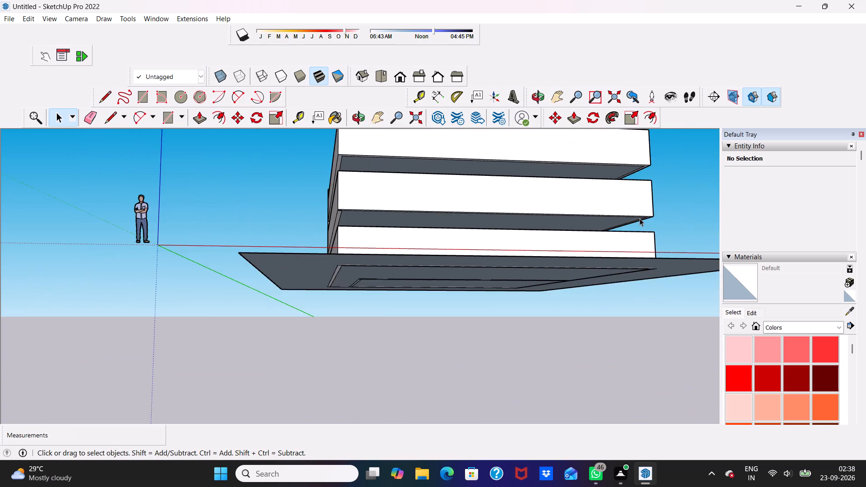
scroll(640, 218, "up", 11)
scroll(640, 219, "down", 1)
scroll(640, 219, "up", 1)
middle_click_drag(661, 221, 636, 200)
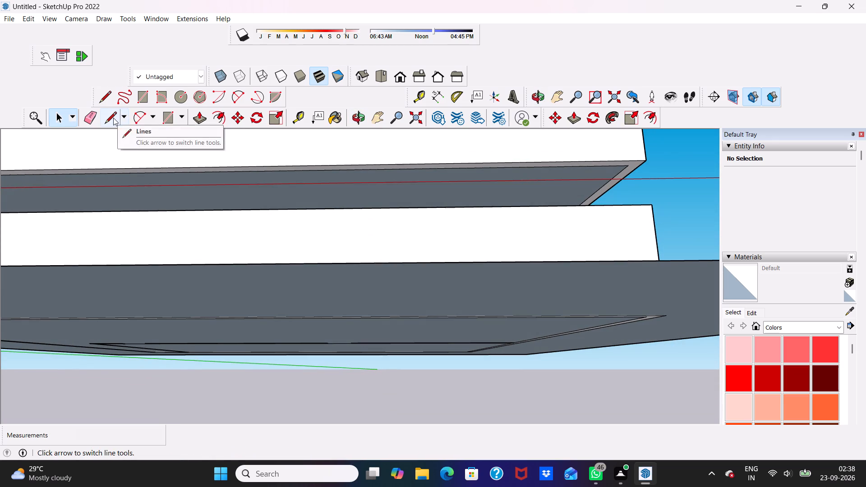
left_click(113, 118)
scroll(507, 148, "up", 2)
scroll(643, 176, "up", 6)
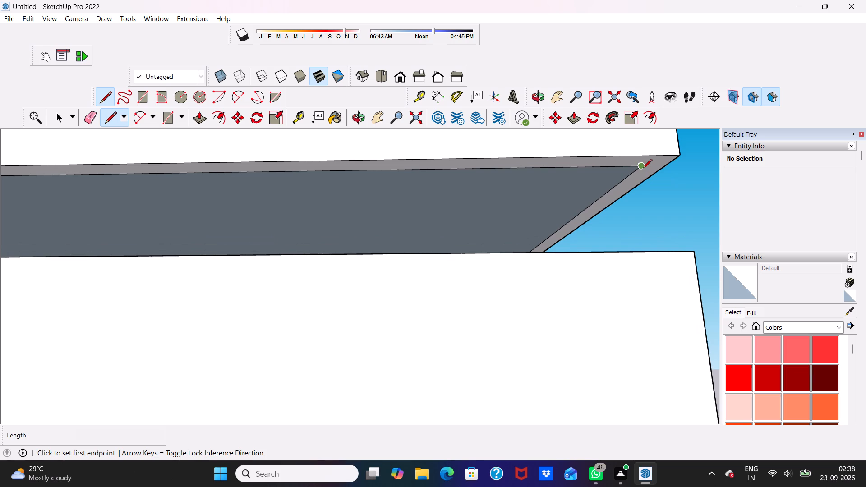
left_click(643, 169)
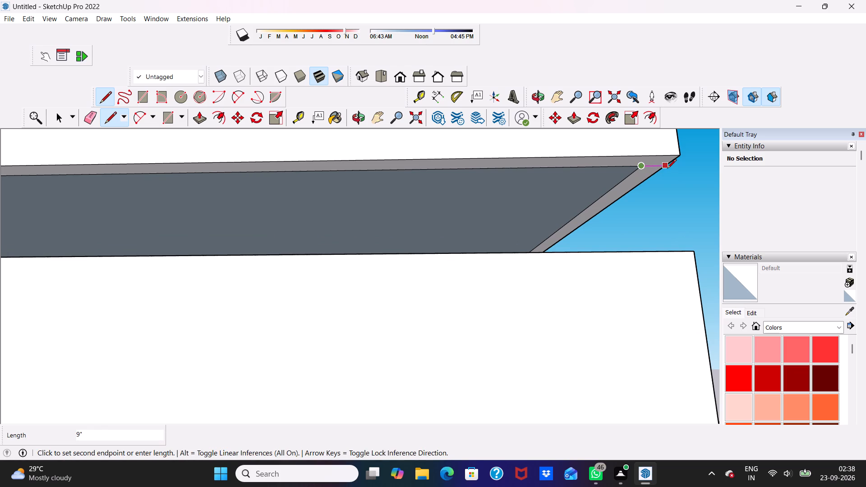
left_click(667, 169)
left_click(667, 169)
key("space")
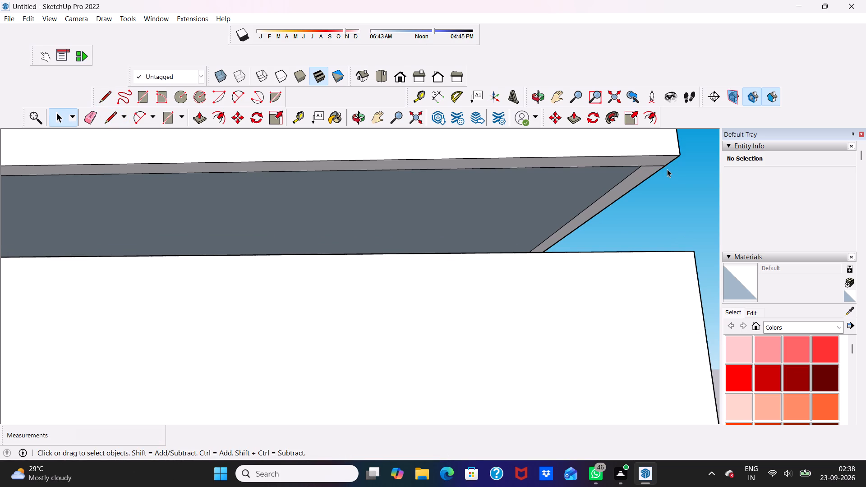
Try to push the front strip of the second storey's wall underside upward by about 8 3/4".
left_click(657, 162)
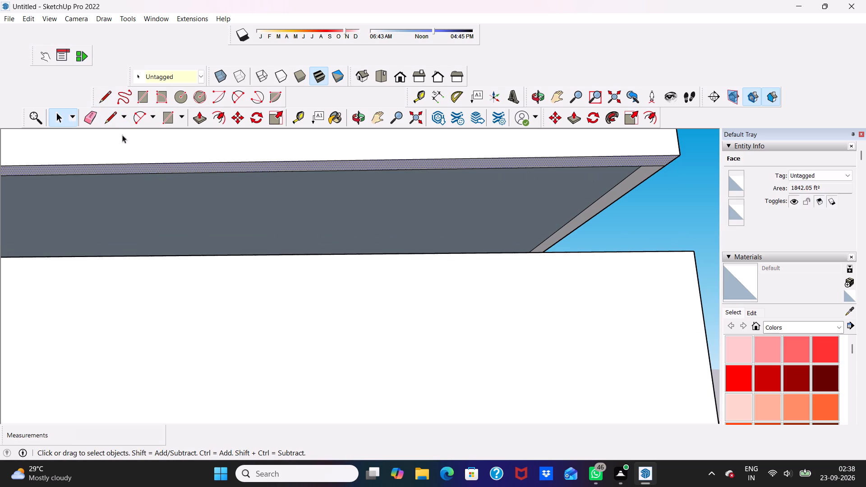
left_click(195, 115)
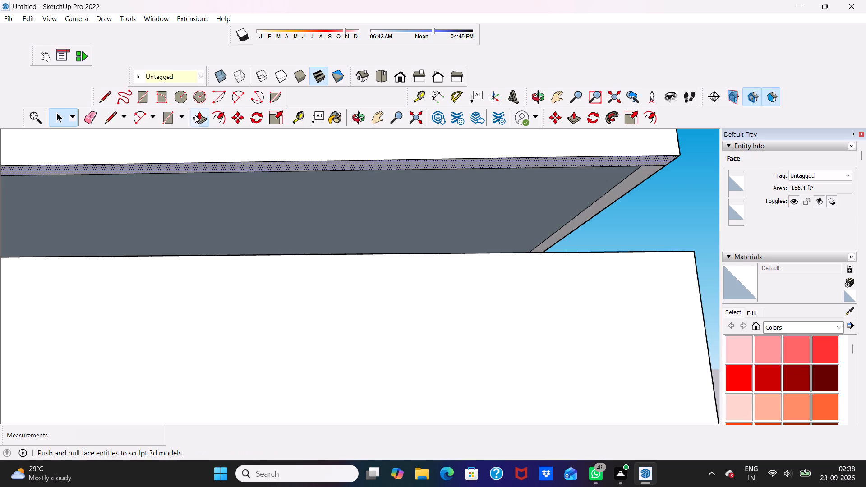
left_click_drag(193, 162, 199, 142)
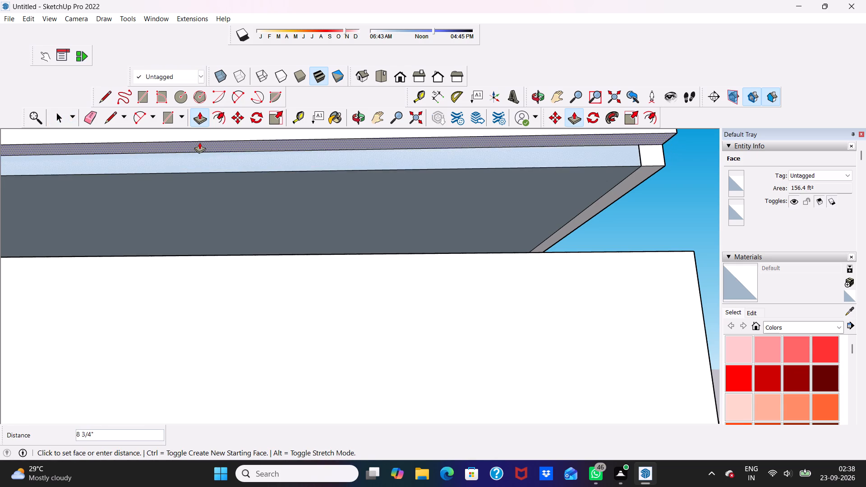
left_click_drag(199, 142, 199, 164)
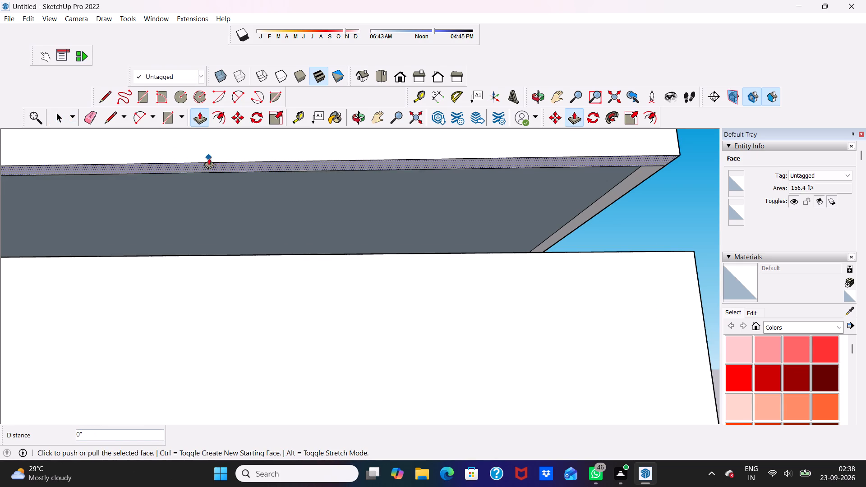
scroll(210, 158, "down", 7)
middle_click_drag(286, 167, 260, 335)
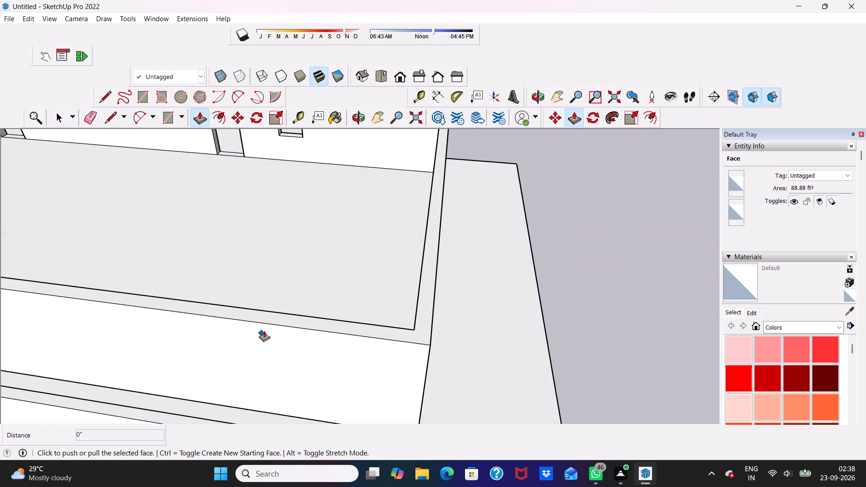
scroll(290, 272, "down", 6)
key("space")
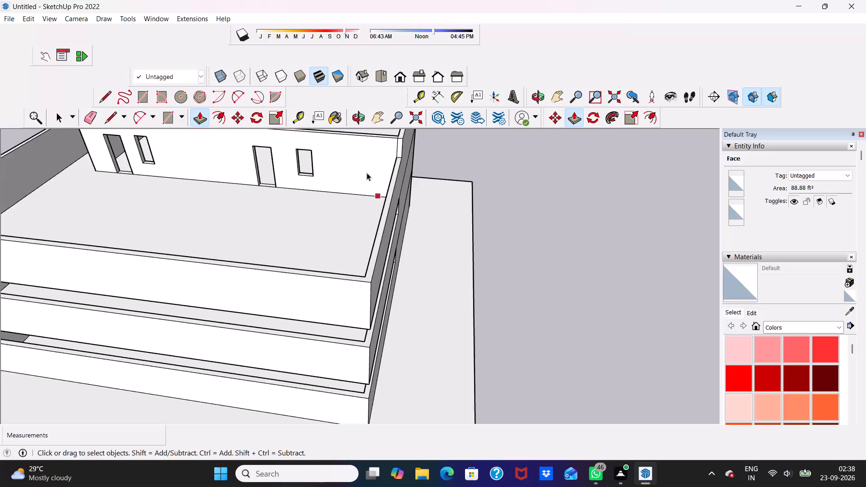
Draw a 9" line across the top storey's front wall top at one corner, from the inner corner to the outer edge.
scroll(366, 172, "down", 4)
scroll(324, 189, "down", 2)
middle_click_drag(239, 216, 322, 209)
scroll(359, 238, "up", 5)
scroll(396, 211, "up", 5)
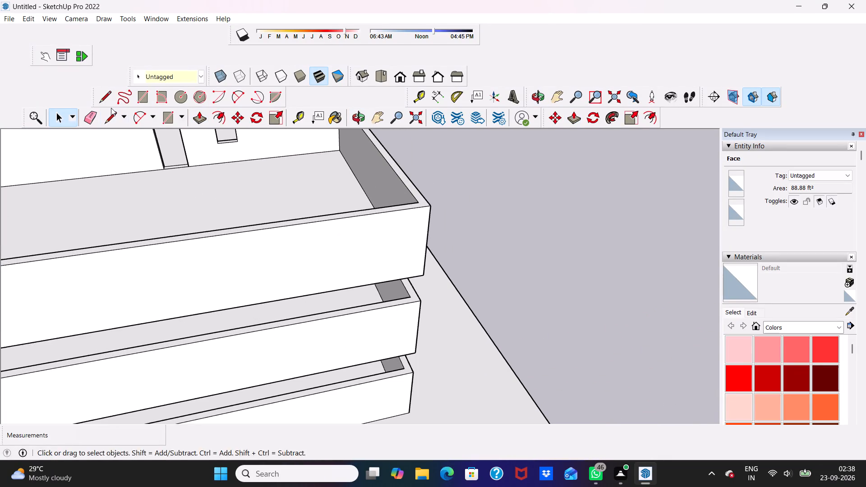
left_click(111, 109)
scroll(443, 208, "up", 3)
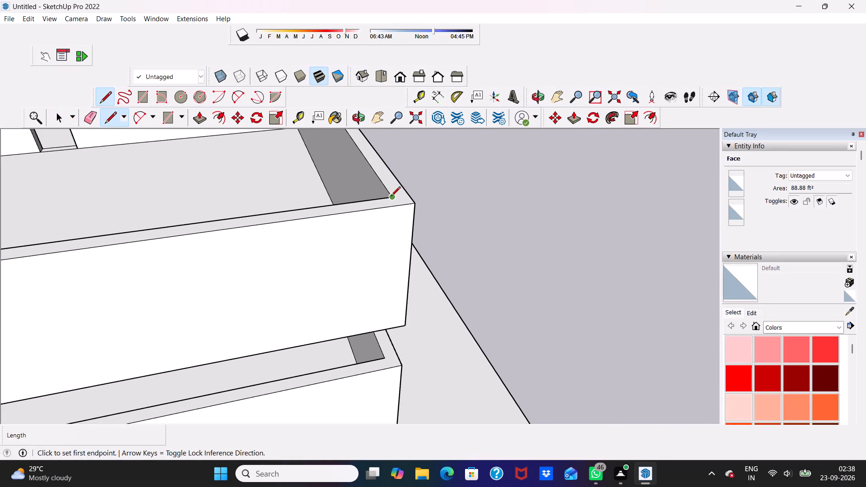
left_click(391, 196)
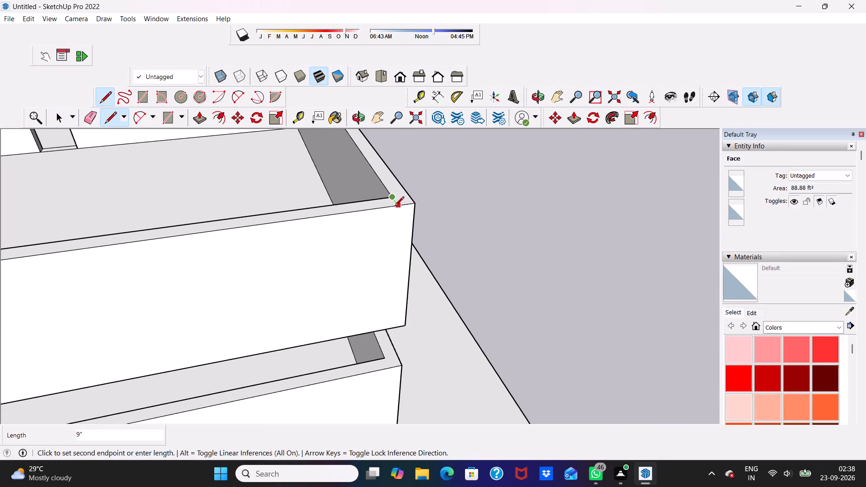
left_click(395, 206)
scroll(319, 150, "down", 19)
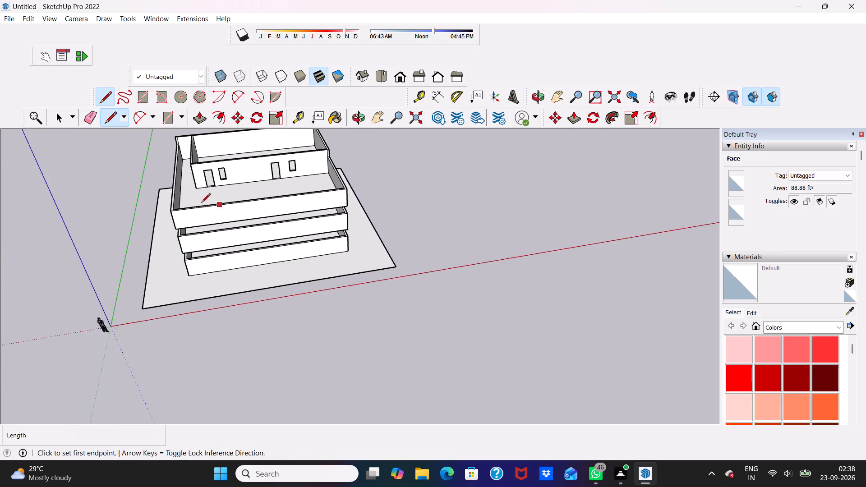
Draw a line across the top storey's front wall top at the opposite corner, from the inner corner to the outer edge.
scroll(170, 208, "up", 15)
scroll(216, 222, "down", 7)
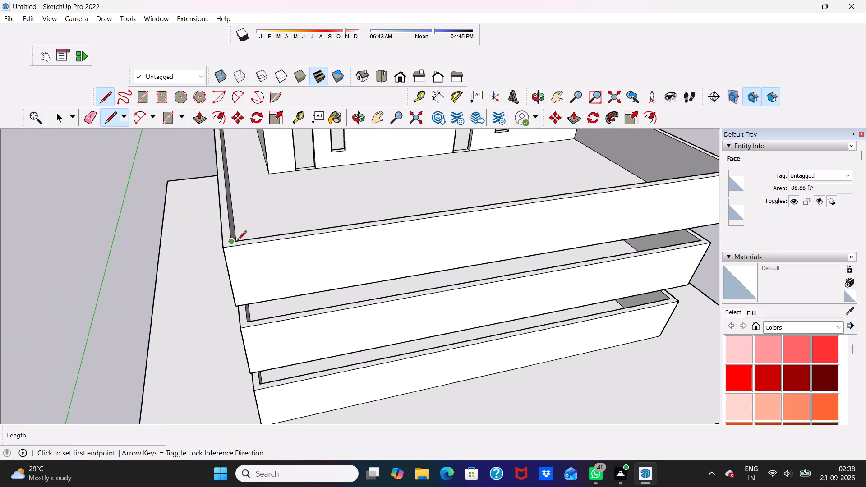
left_click(230, 241)
left_click(230, 248)
scroll(241, 222, "down", 2)
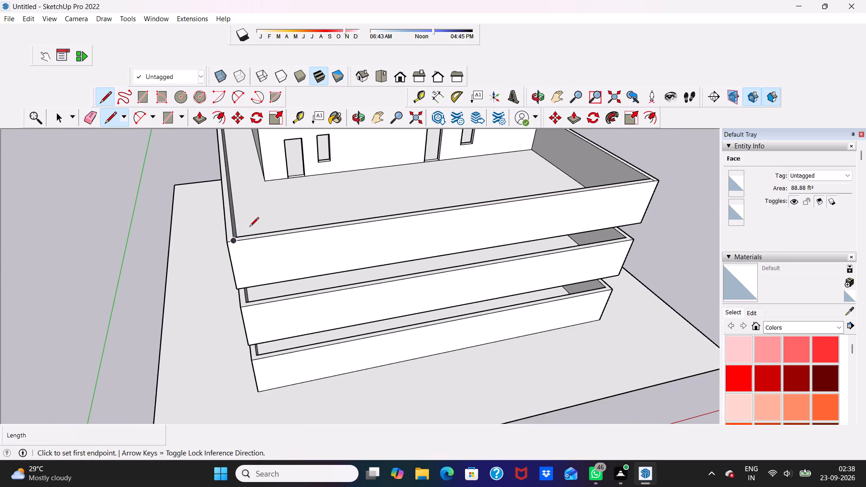
scroll(286, 233, "up", 1)
key("space")
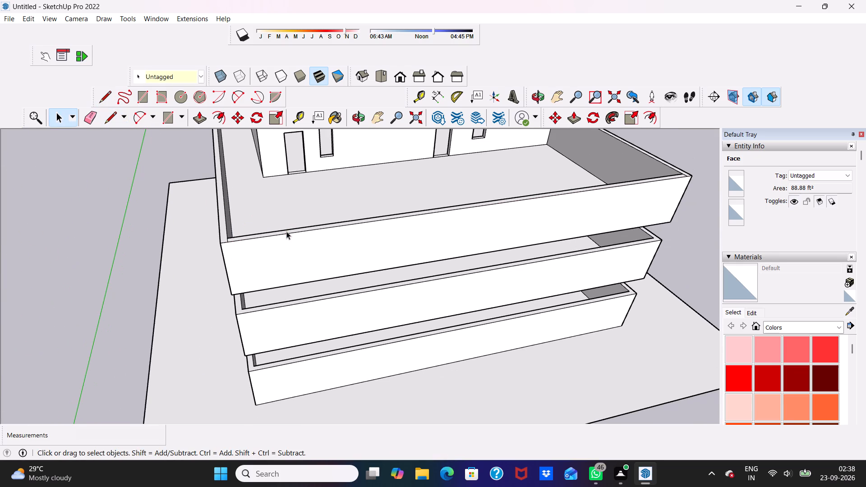
Push the top storey's front wall top face between the two corner lines down by about 1' 10 7/8".
scroll(287, 223, "up", 8)
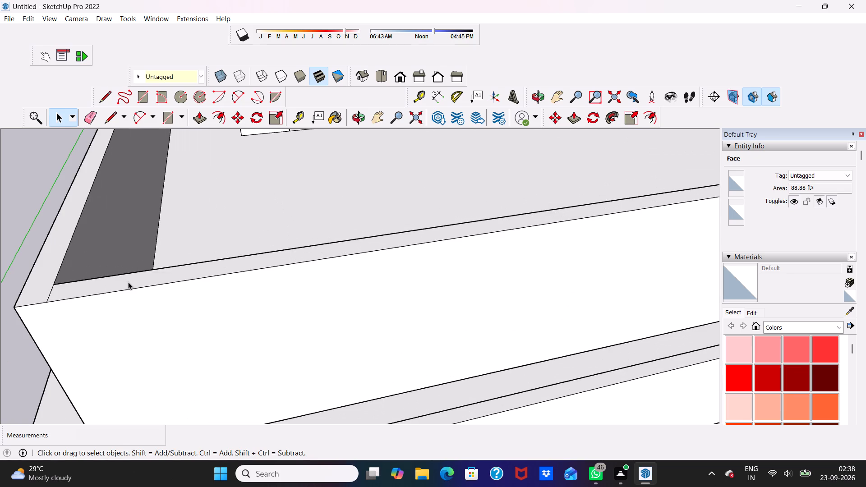
left_click(128, 282)
left_click(197, 117)
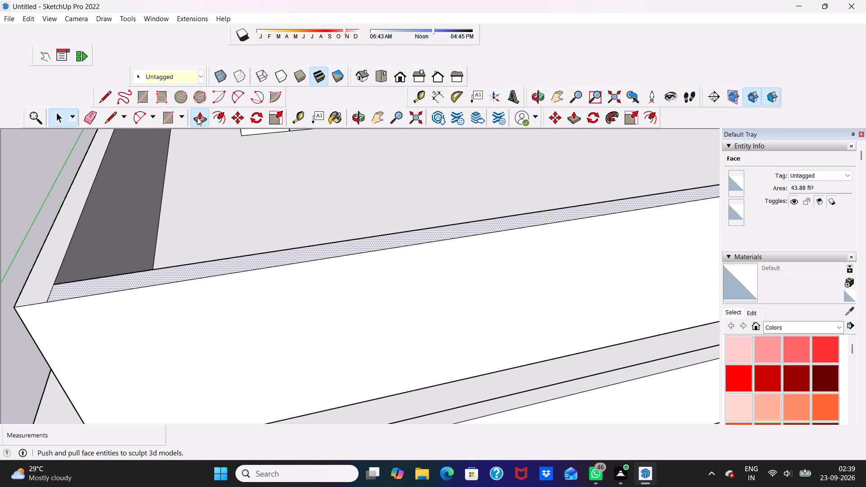
left_click_drag(92, 285, 108, 335)
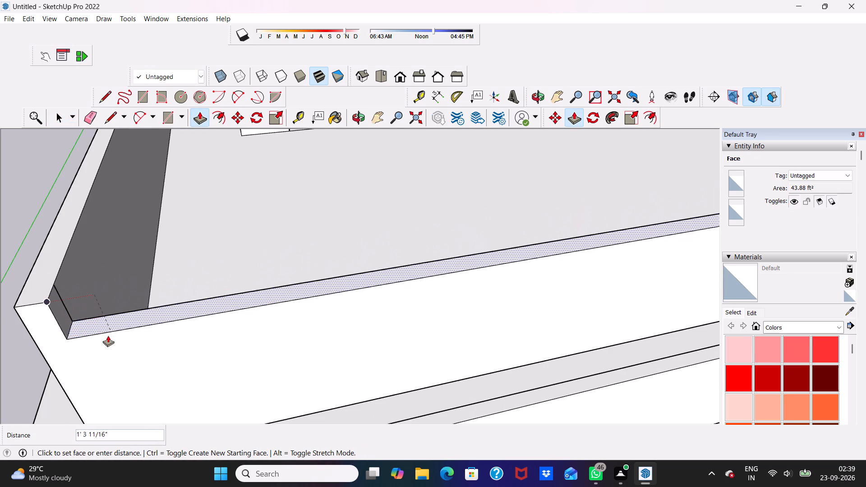
left_click_drag(108, 335, 112, 348)
scroll(124, 333, "down", 6)
middle_click_drag(190, 318, 161, 264)
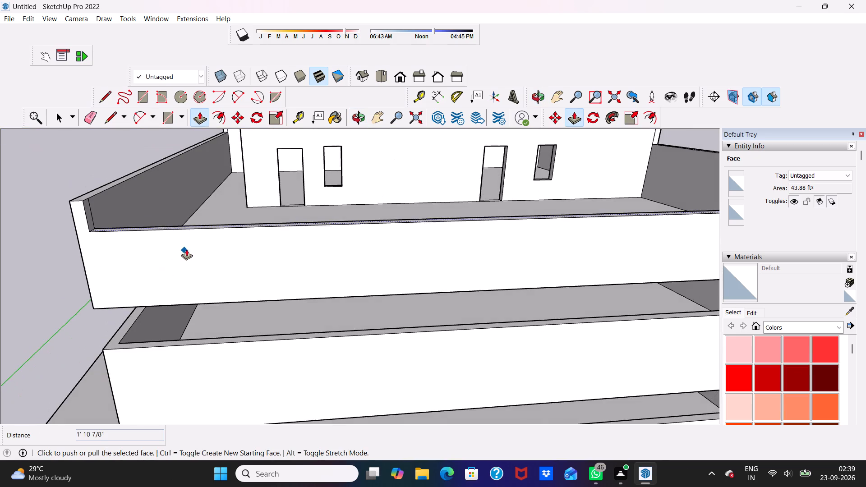
Push the same lowered front wall top of the top storey down by about another 1' 1 1/4".
scroll(187, 248, "up", 7)
scroll(169, 228, "down", 3)
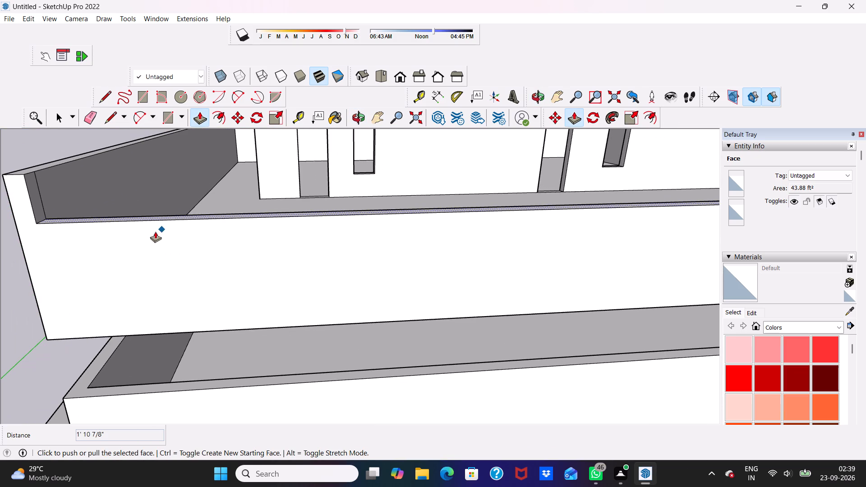
scroll(104, 214, "down", 2)
scroll(105, 216, "up", 2)
left_click_drag(95, 215, 93, 243)
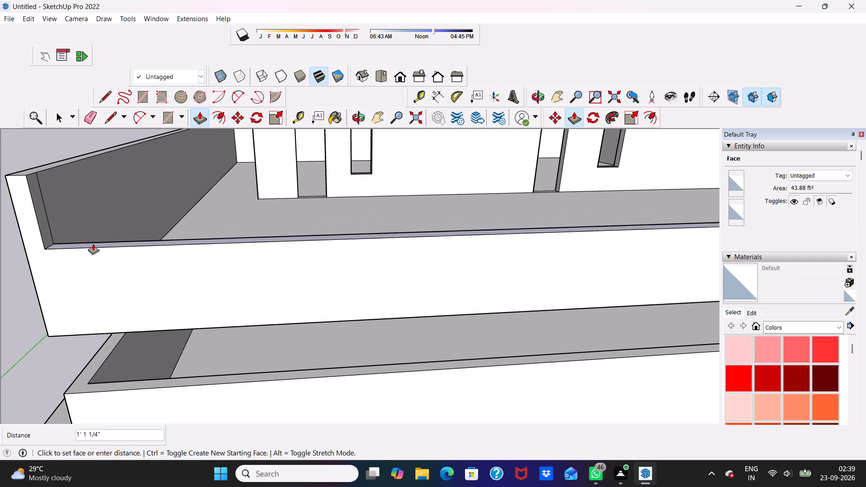
scroll(93, 243, "down", 4)
middle_click_drag(100, 251, 112, 222)
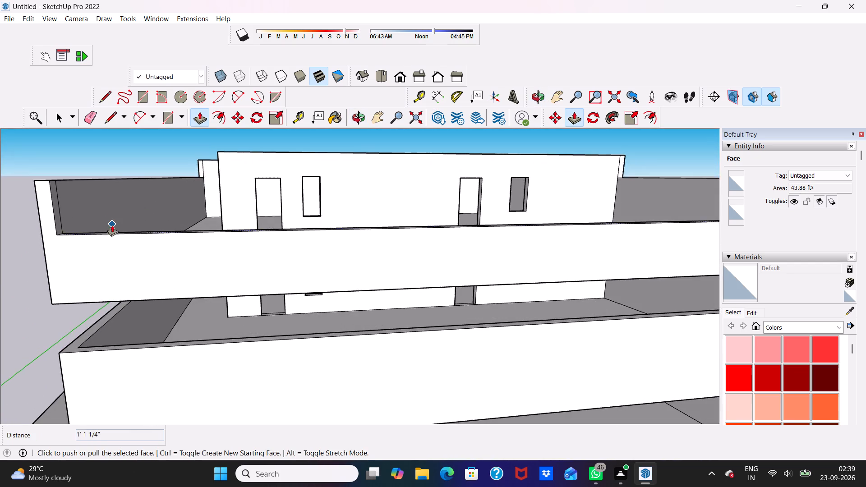
scroll(113, 215, "down", 5)
scroll(185, 262, "up", 4)
scroll(180, 251, "down", 8)
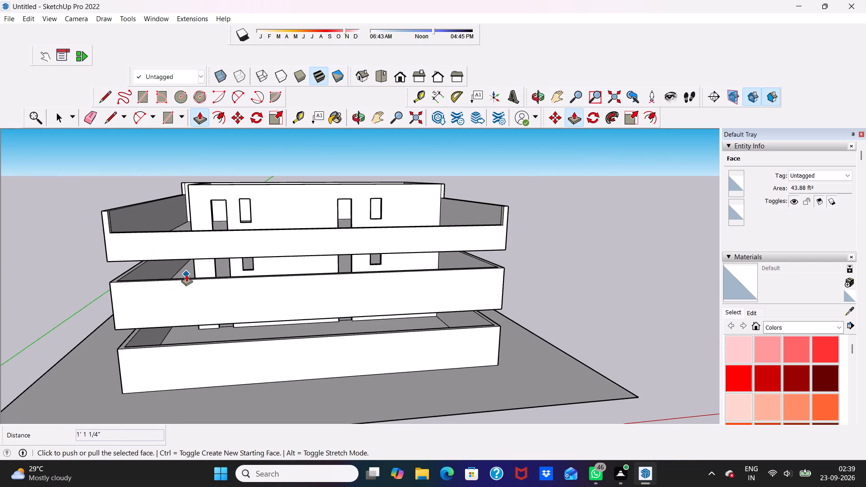
key("space")
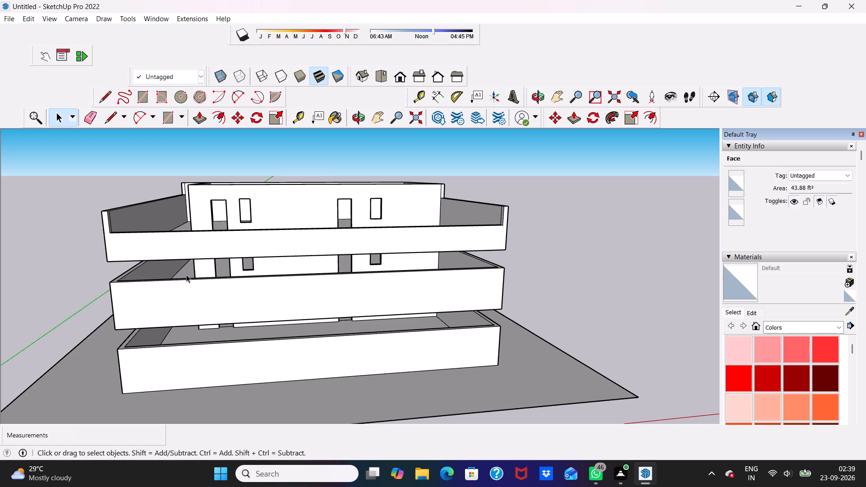
Draw a 9" line across the middle storey's front wall top at the corner nearest the green axis, from inner corner to outer edge.
scroll(188, 276, "up", 6)
scroll(185, 266, "down", 7)
middle_click_drag(185, 265, 169, 326)
scroll(169, 326, "up", 5)
middle_click(169, 326)
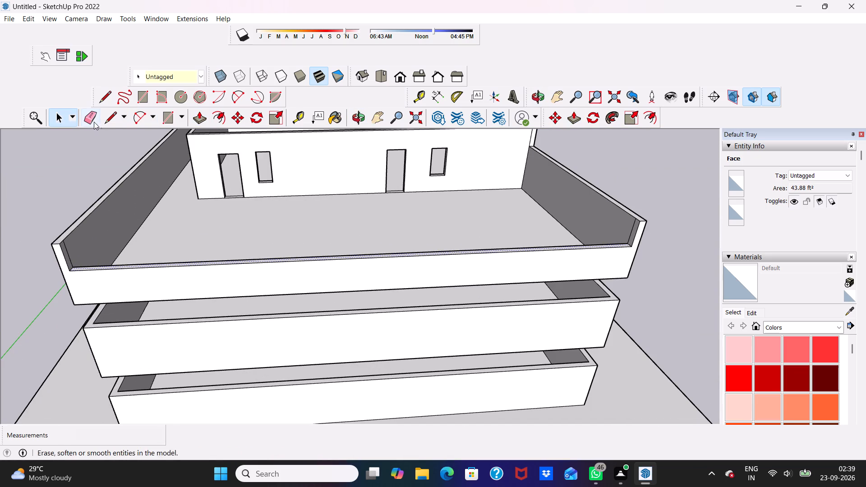
left_click(113, 117)
scroll(30, 323, "up", 3)
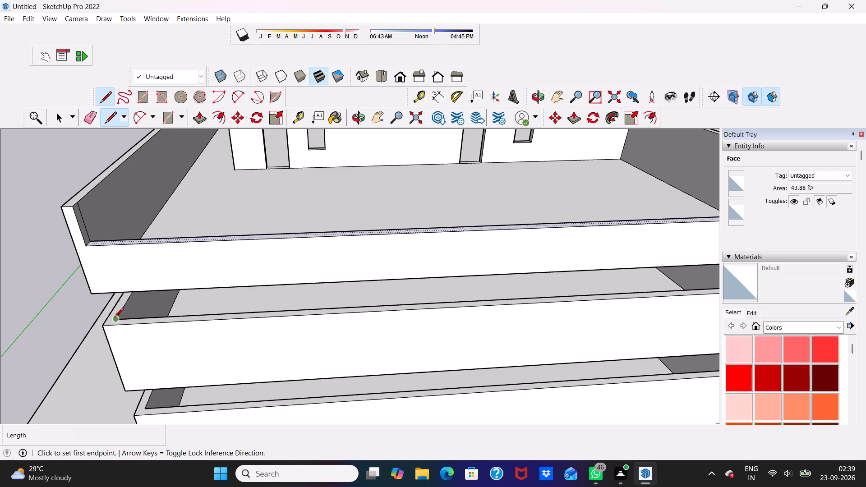
left_click(114, 318)
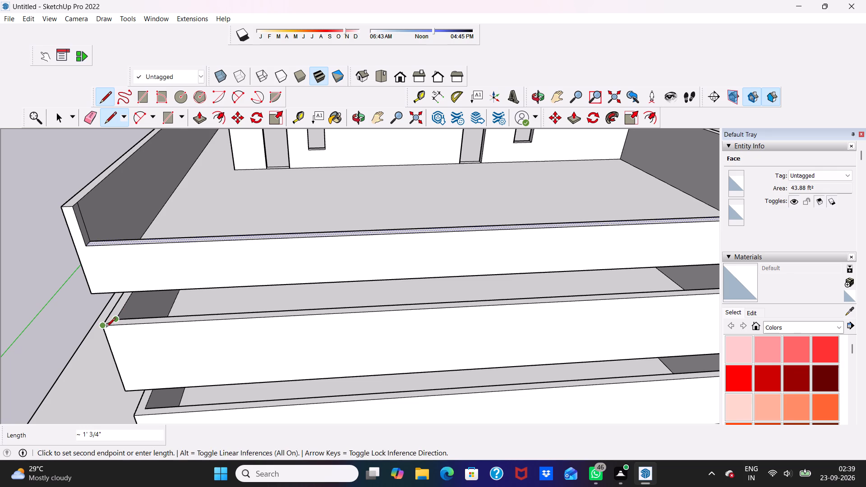
scroll(113, 325, "up", 5)
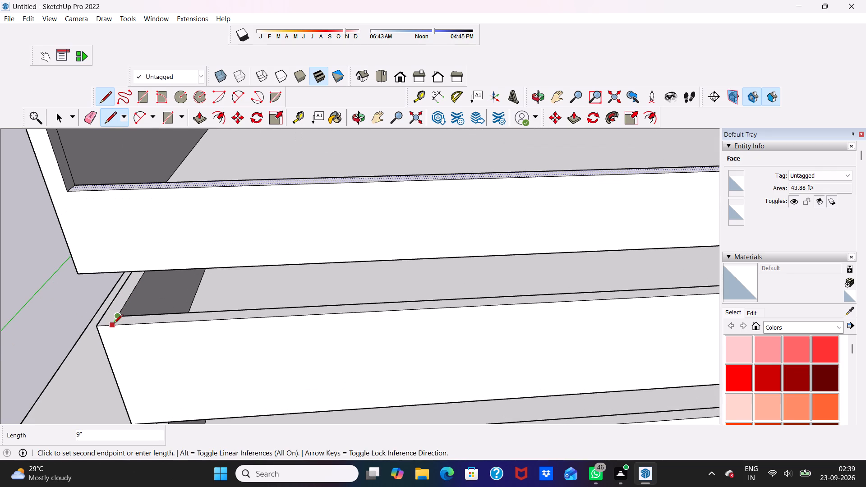
left_click(114, 324)
scroll(114, 324, "down", 10)
Draw a 9" line across the middle storey's front wall top at the opposite corner, from the inner corner to the outer edge.
scroll(567, 342, "up", 4)
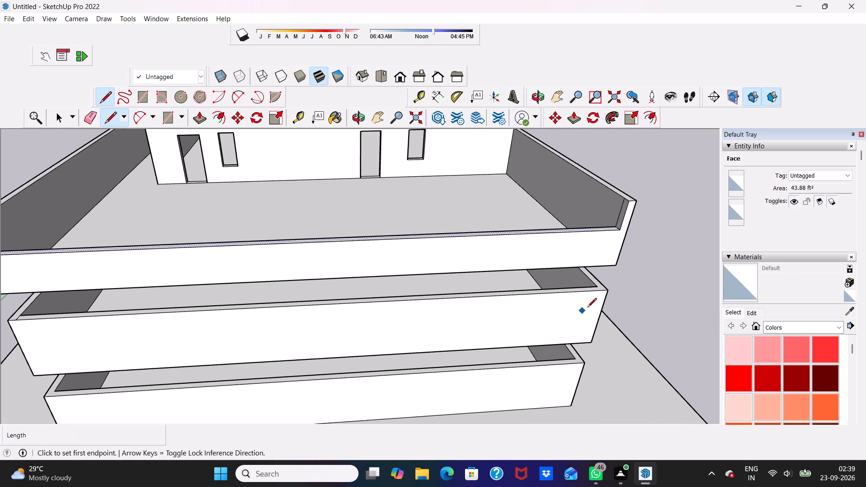
scroll(587, 308, "up", 3)
left_click(602, 276)
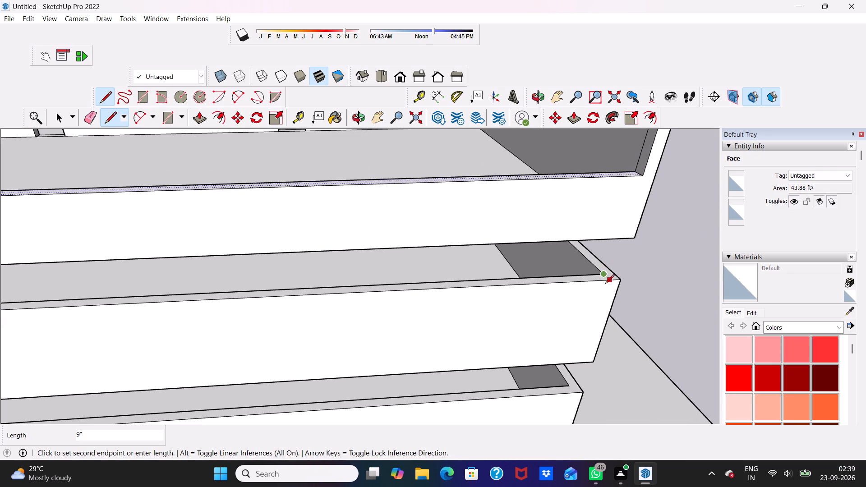
left_click(605, 285)
key("space")
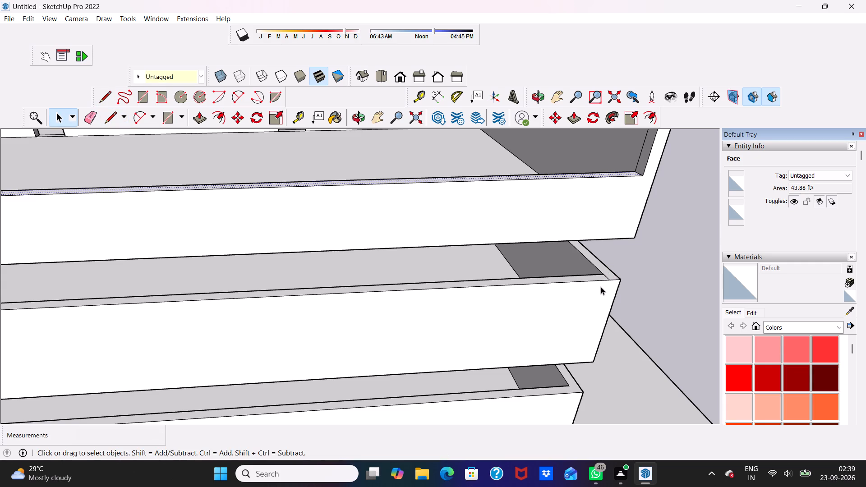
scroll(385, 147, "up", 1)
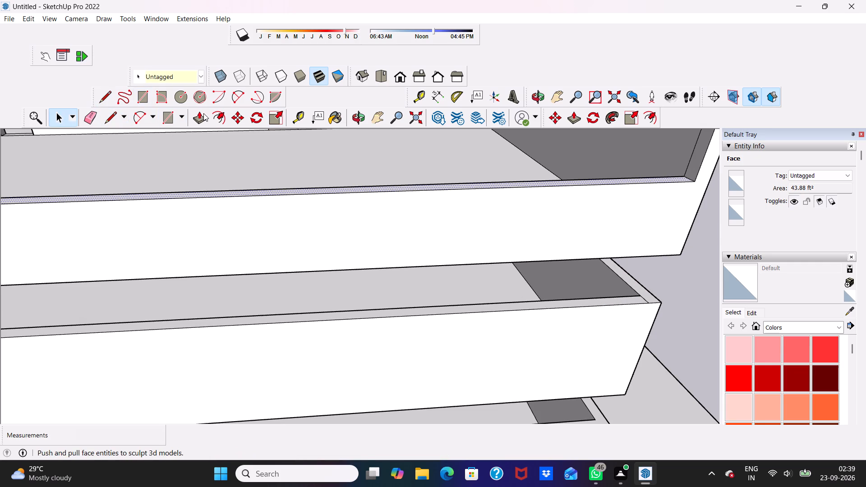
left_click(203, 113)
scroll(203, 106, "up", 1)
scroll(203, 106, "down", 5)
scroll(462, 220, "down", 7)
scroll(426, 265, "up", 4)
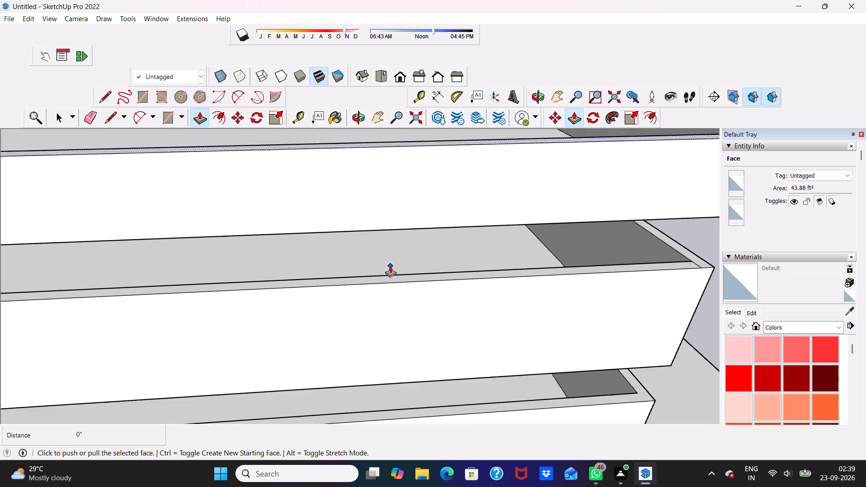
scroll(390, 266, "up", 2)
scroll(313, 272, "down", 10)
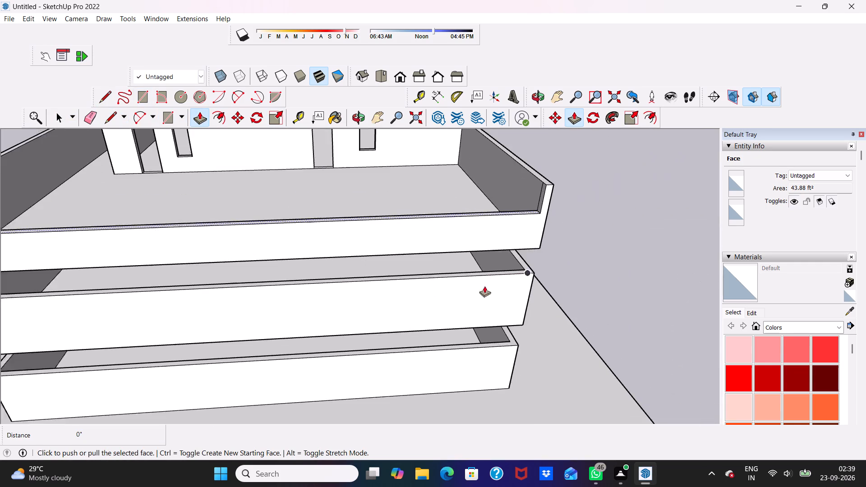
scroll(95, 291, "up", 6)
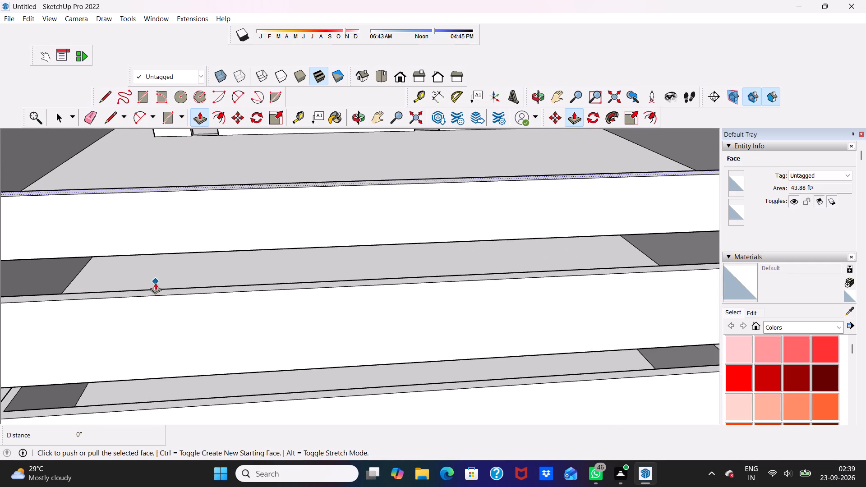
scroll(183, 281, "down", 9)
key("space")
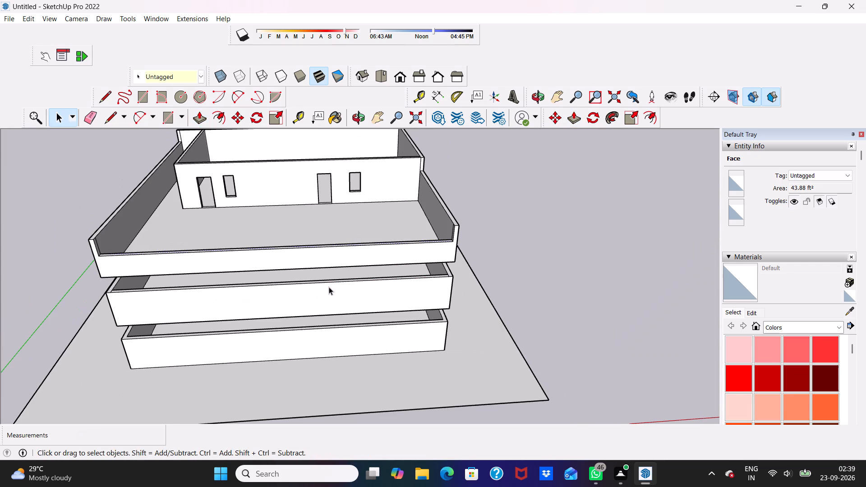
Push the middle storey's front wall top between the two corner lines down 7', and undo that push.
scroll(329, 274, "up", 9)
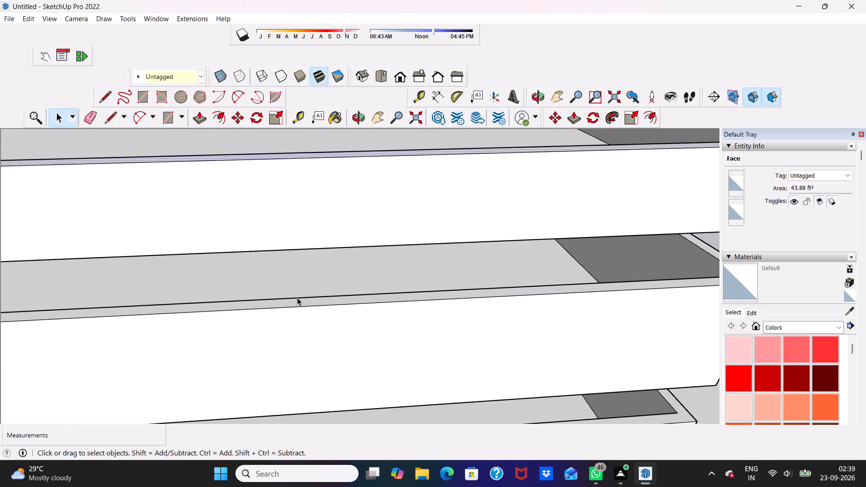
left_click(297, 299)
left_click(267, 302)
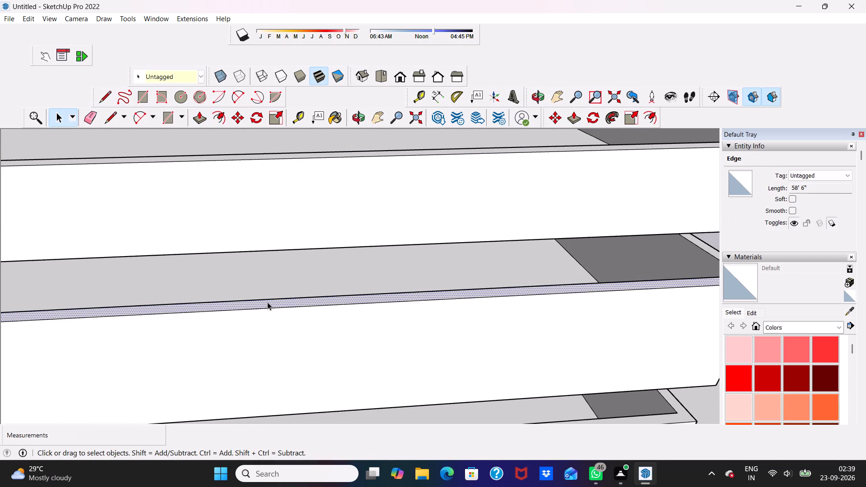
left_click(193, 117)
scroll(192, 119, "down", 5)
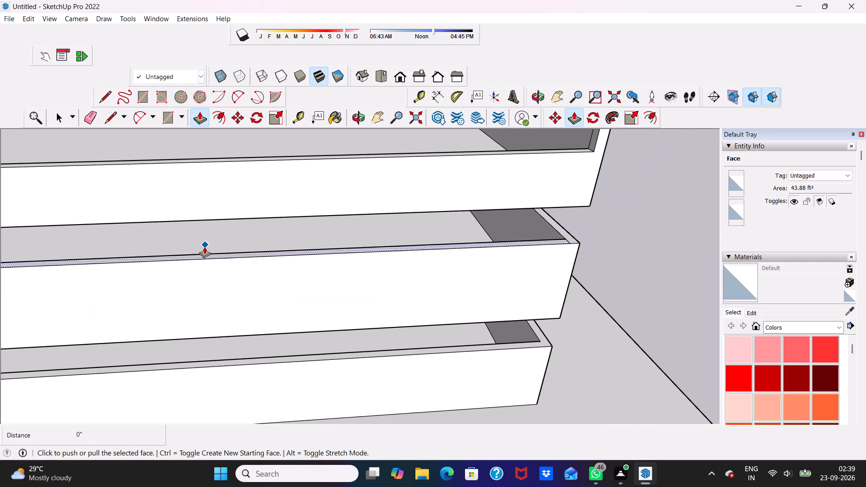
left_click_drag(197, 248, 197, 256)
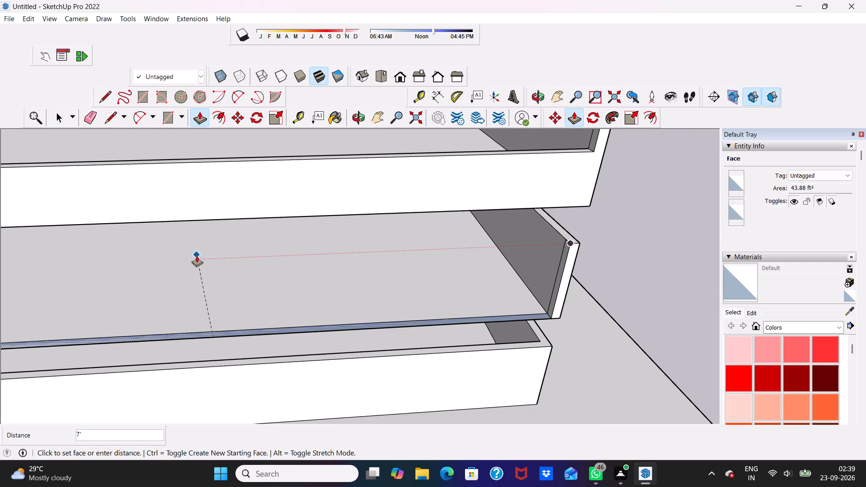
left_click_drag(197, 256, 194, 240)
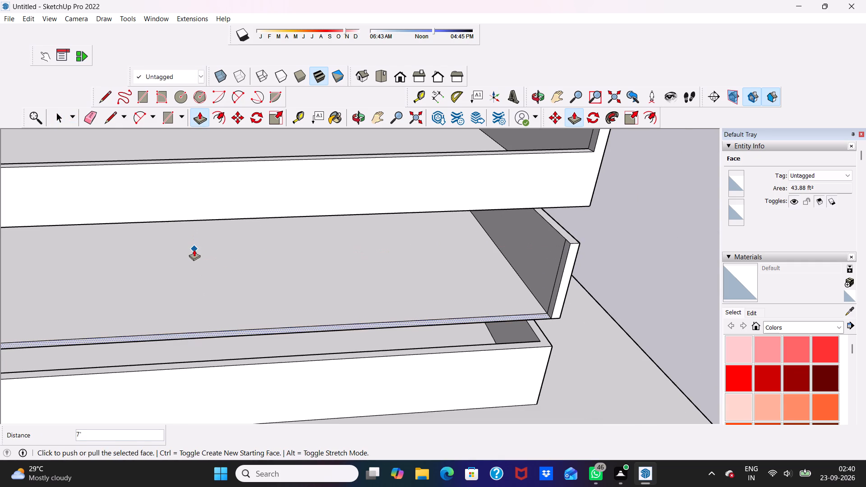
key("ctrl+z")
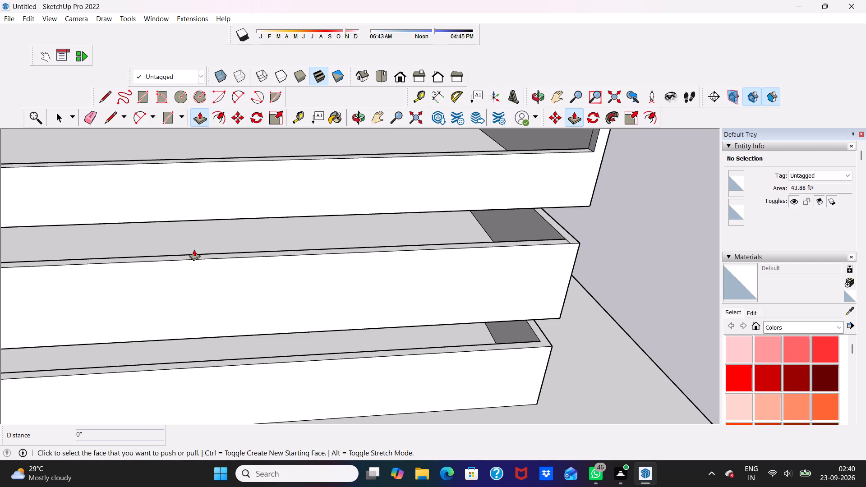
Start a Push/Pull on the middle storey's inner wall with door openings, and undo the last corner line on its front wall top.
scroll(219, 285, "down", 3)
middle_click_drag(264, 348, 265, 331)
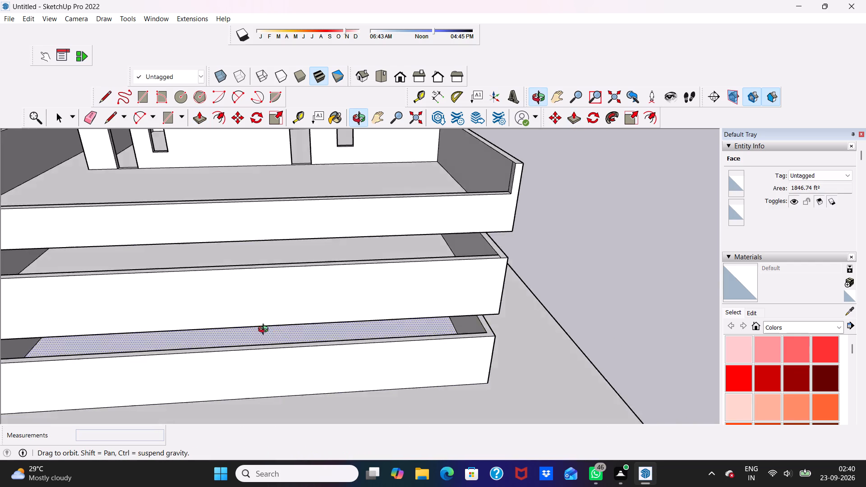
middle_click_drag(265, 331, 338, 295)
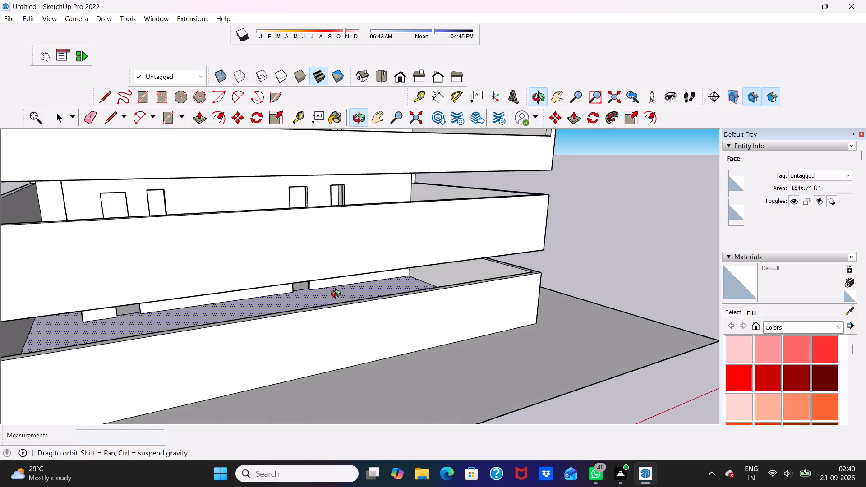
middle_click_drag(338, 295, 240, 300)
scroll(242, 288, "up", 5)
scroll(243, 285, "down", 4)
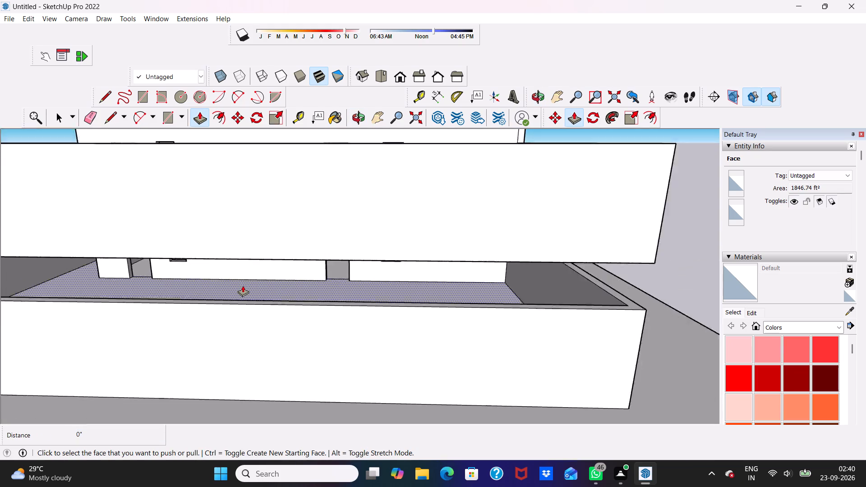
scroll(243, 285, "down", 2)
scroll(251, 274, "up", 3)
scroll(255, 271, "down", 5)
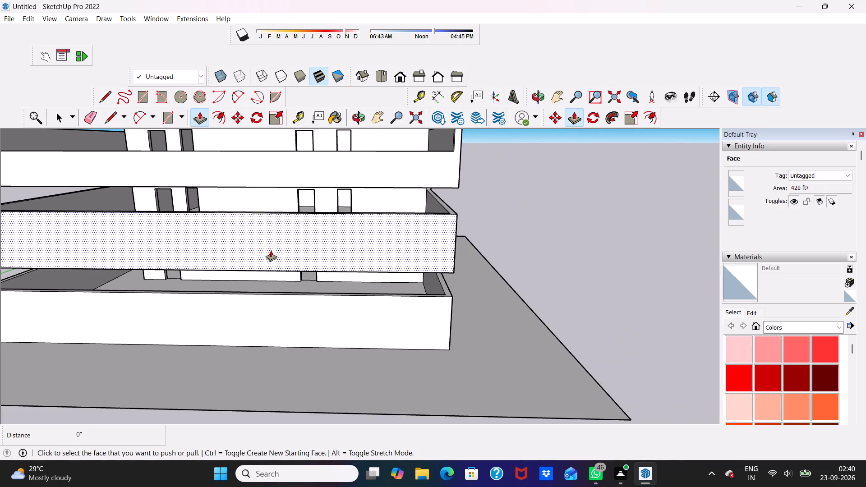
middle_click_drag(277, 219, 315, 186)
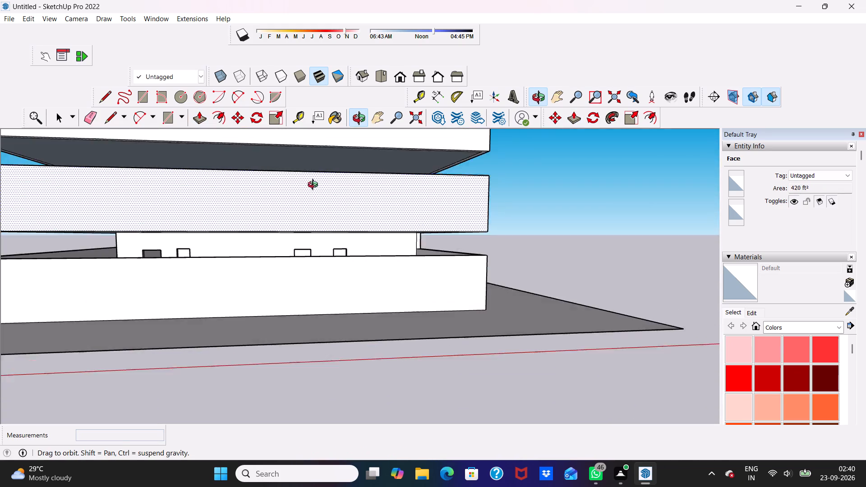
middle_click_drag(315, 186, 291, 220)
scroll(291, 220, "up", 8)
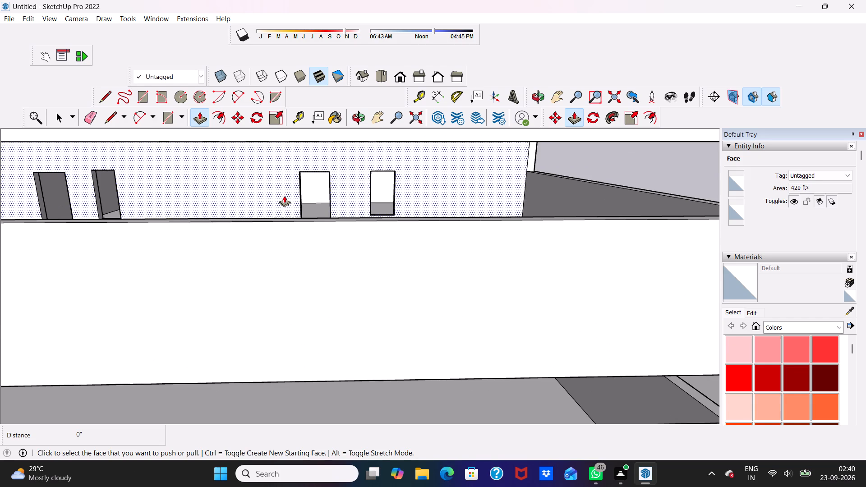
left_click(284, 196)
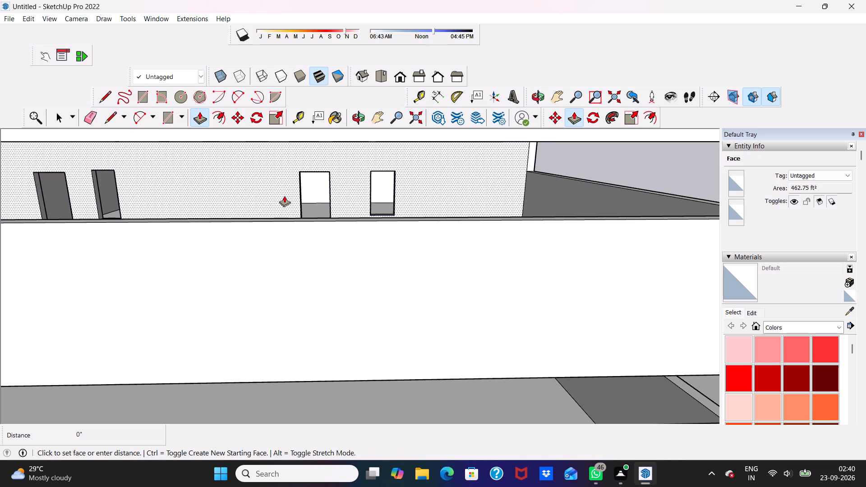
key("ctrl+z")
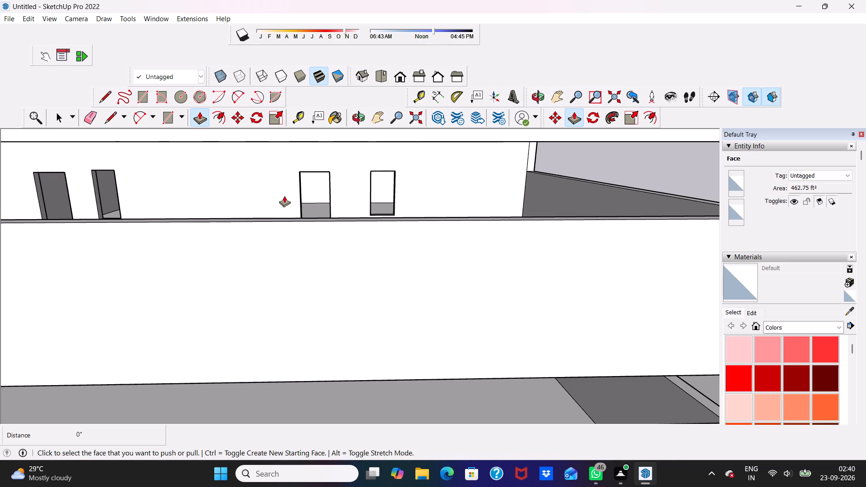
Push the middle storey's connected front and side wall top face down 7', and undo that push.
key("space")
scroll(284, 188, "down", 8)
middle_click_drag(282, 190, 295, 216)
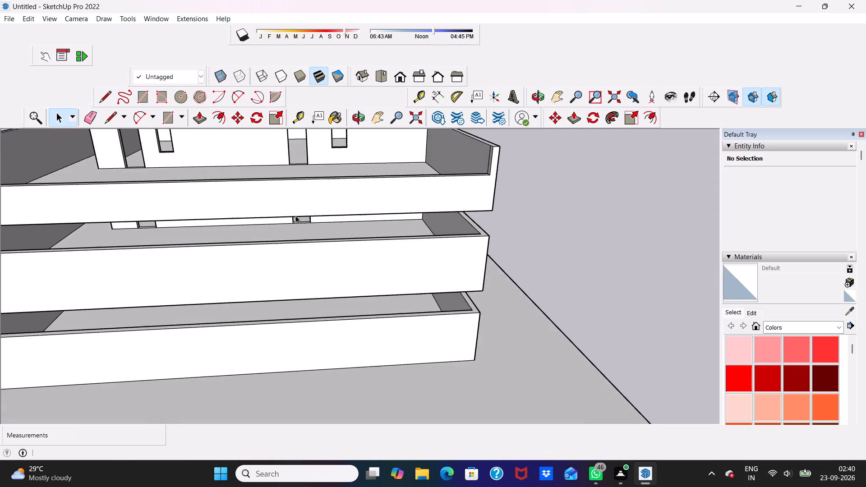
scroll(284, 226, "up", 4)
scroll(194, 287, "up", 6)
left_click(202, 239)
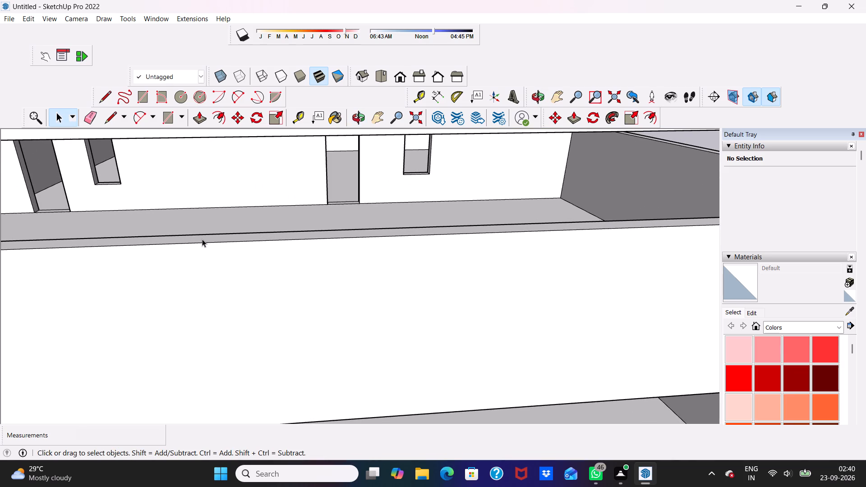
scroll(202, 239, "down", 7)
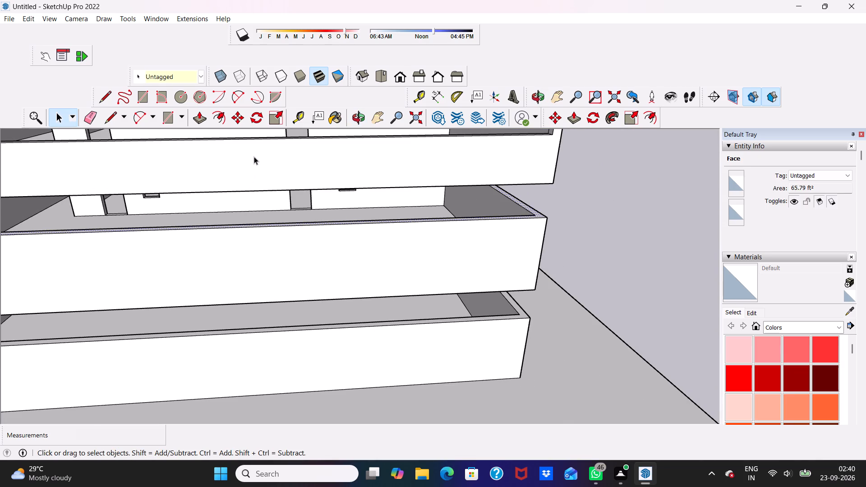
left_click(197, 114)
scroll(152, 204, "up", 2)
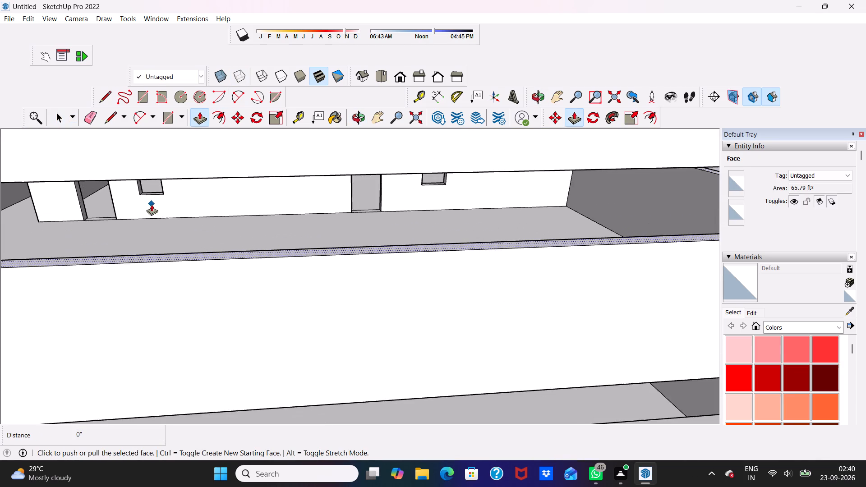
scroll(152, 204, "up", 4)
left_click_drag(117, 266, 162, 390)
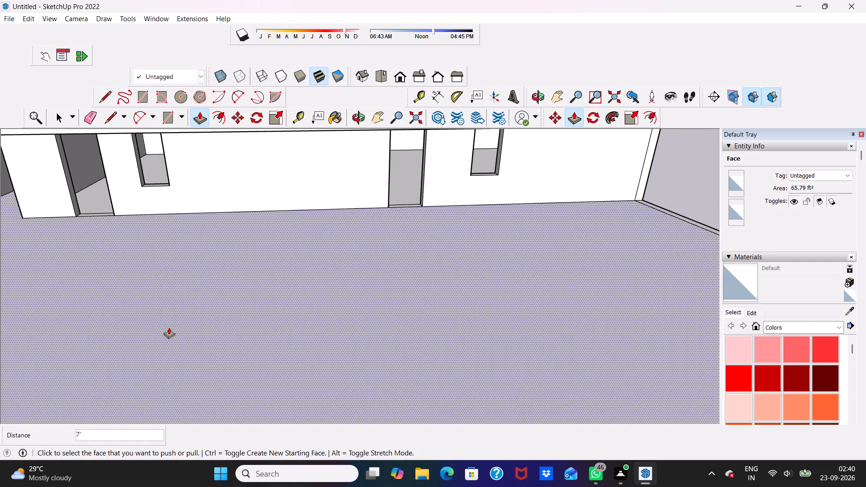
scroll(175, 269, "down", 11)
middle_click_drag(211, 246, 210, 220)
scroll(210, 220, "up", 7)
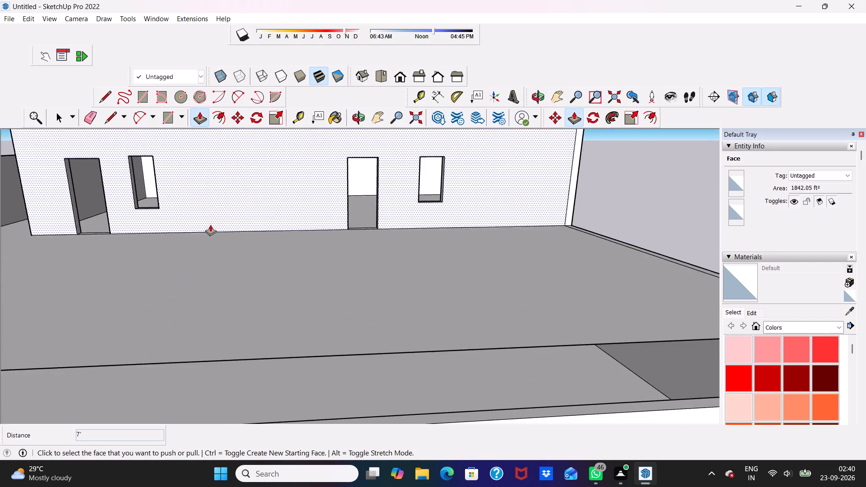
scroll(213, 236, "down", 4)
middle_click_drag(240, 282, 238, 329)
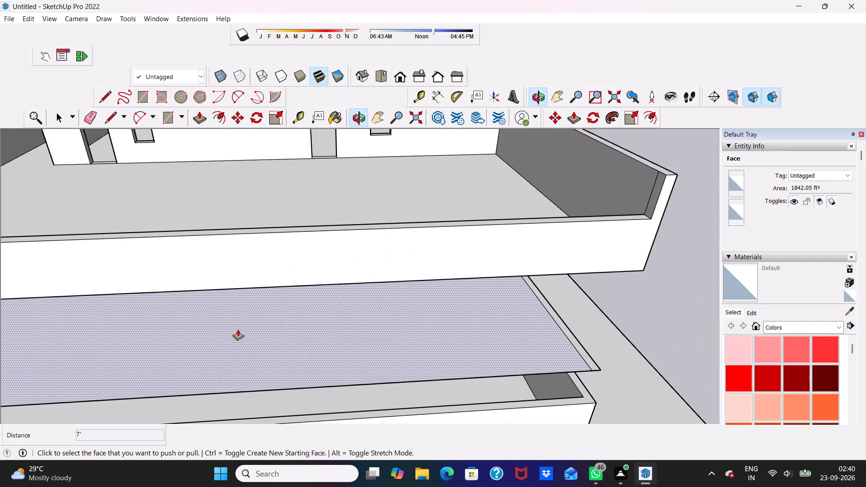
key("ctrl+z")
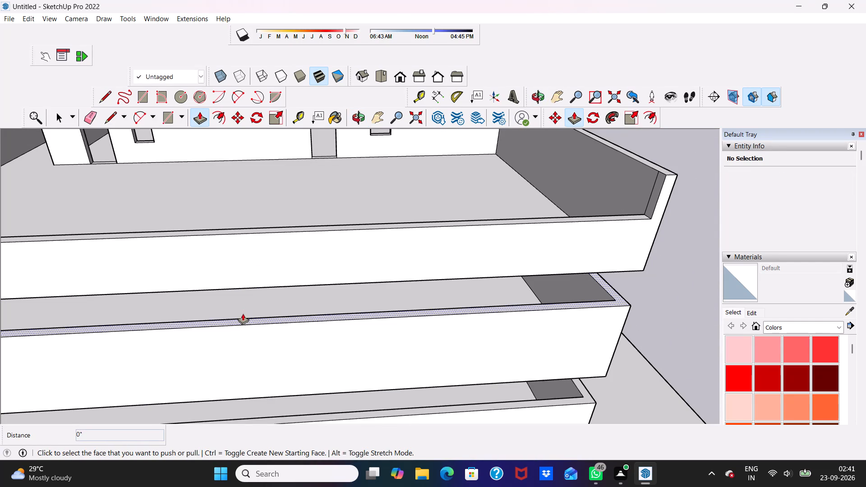
Push the middle storey's connected front and side wall top face down by about 5' 4 3/8".
left_click_drag(243, 321, 244, 330)
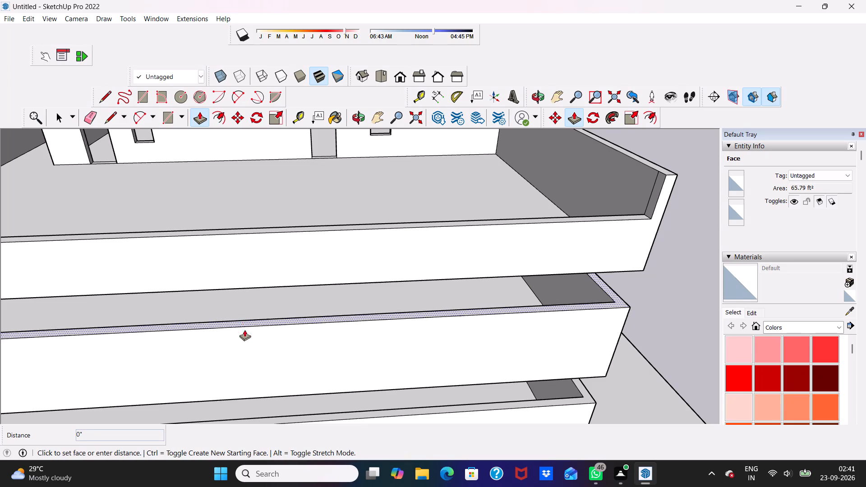
left_click_drag(244, 330, 257, 377)
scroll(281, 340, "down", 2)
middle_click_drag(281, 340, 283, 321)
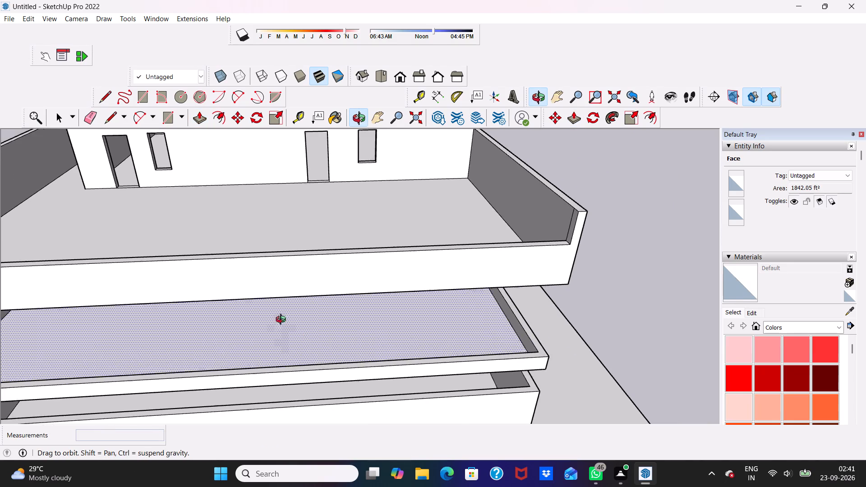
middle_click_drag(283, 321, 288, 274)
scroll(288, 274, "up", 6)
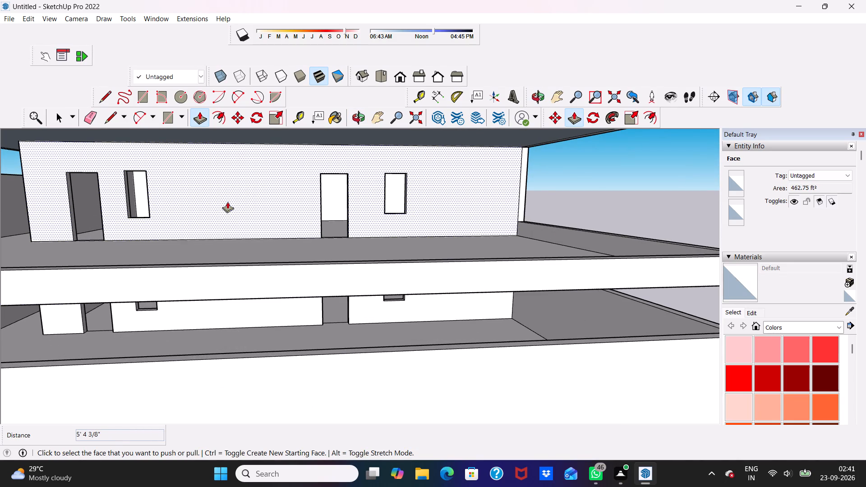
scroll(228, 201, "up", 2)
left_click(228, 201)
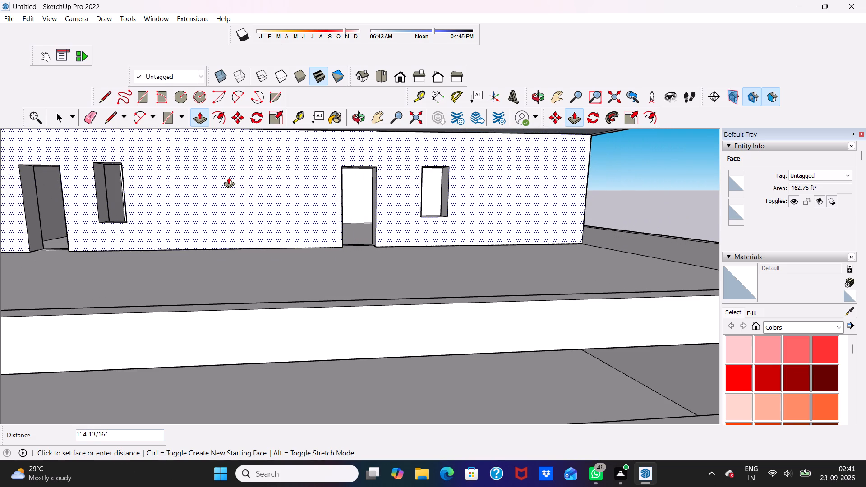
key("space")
Cover the left door opening in the middle storey's inner wall with a 7' by 3' rectangle, corner to corner.
scroll(229, 177, "up", 1)
scroll(156, 155, "up", 3)
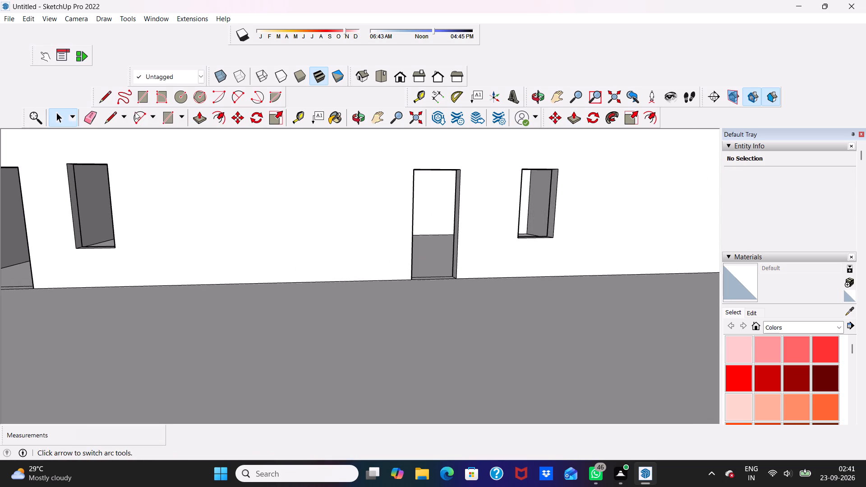
left_click(141, 99)
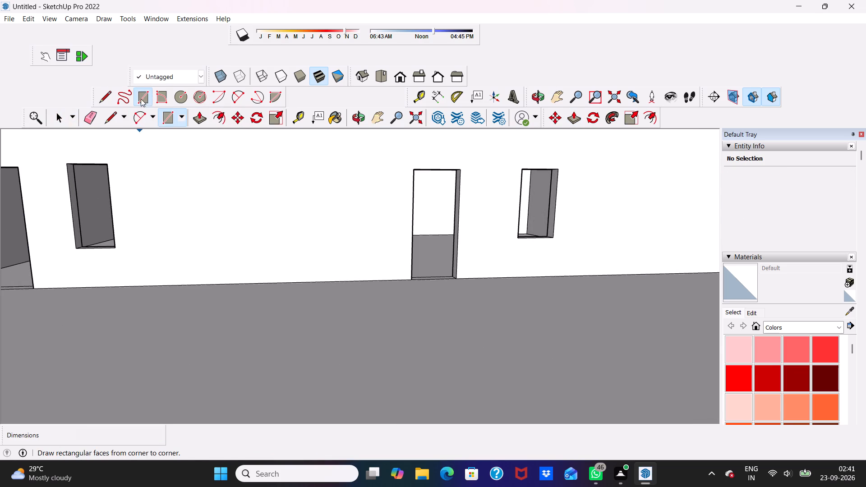
scroll(154, 124, "down", 7)
scroll(35, 229, "up", 4)
scroll(105, 251, "up", 3)
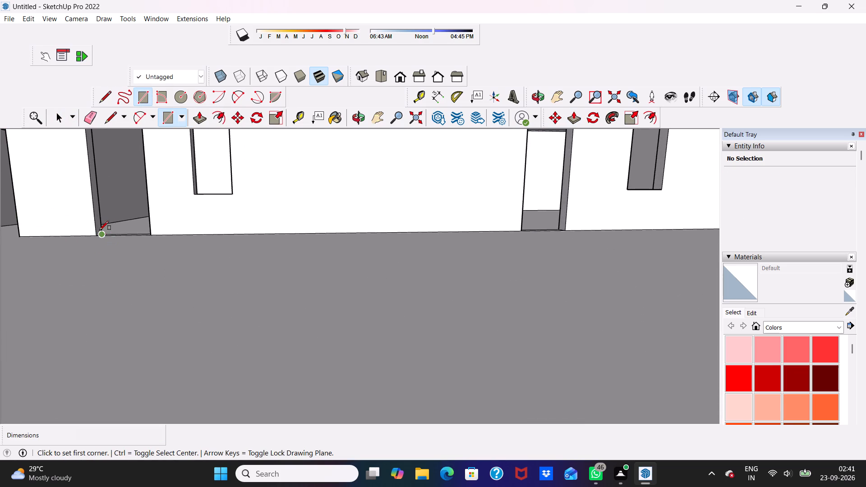
scroll(100, 230, "up", 10)
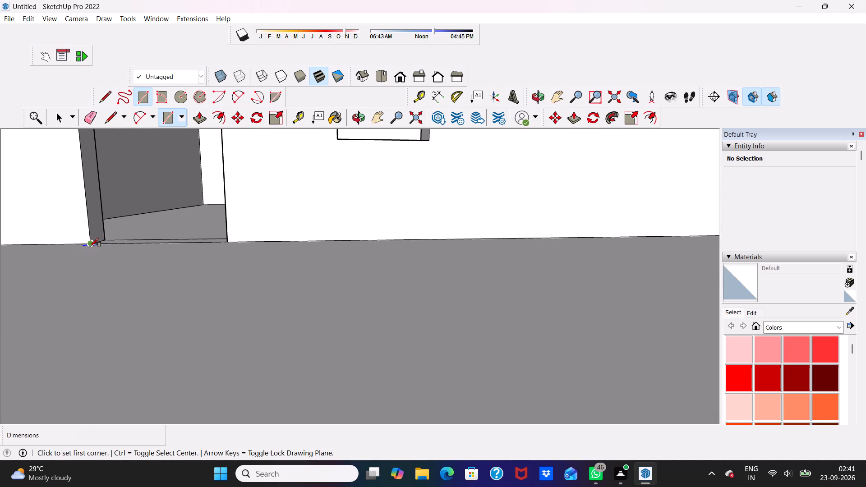
left_click(90, 243)
scroll(90, 244, "down", 4)
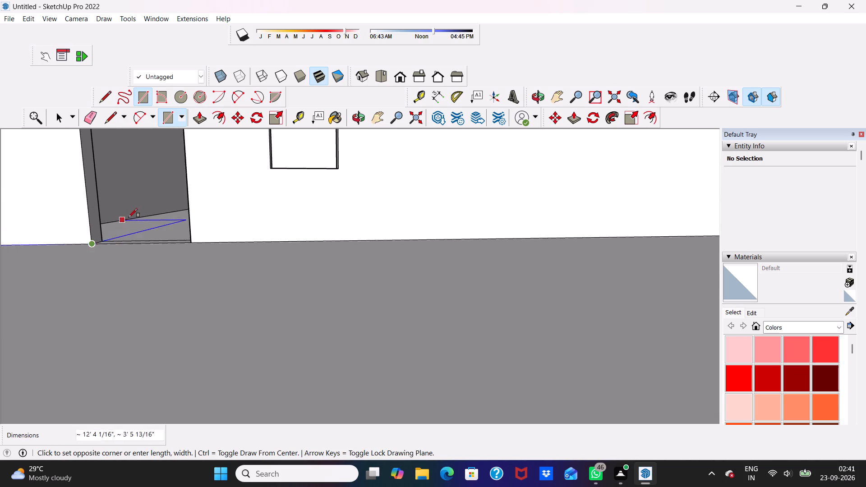
scroll(134, 220, "down", 9)
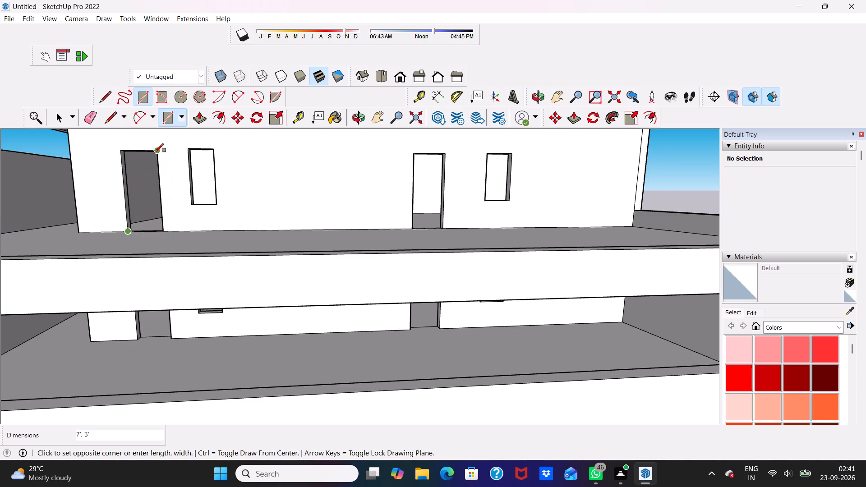
left_click(155, 152)
Close the window opening beside the left door with a rectangle about 4' 10 1/4" by 2' 2" across its corners.
scroll(192, 193, "up", 3)
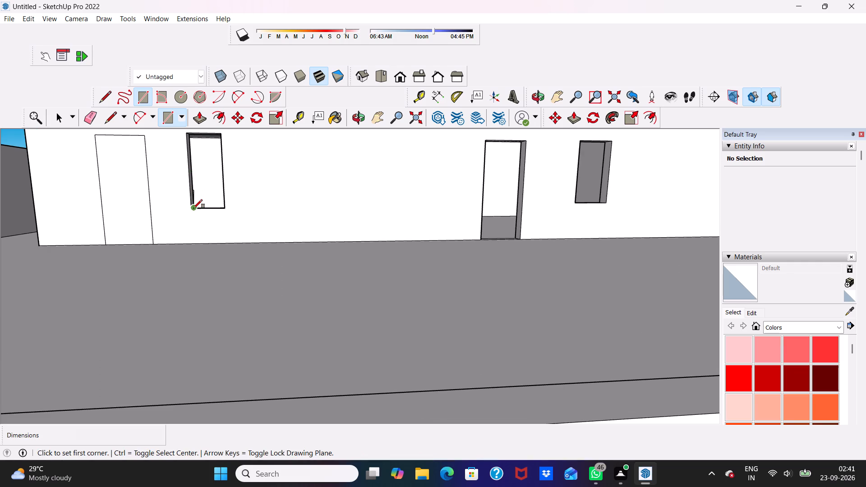
scroll(189, 209, "up", 2)
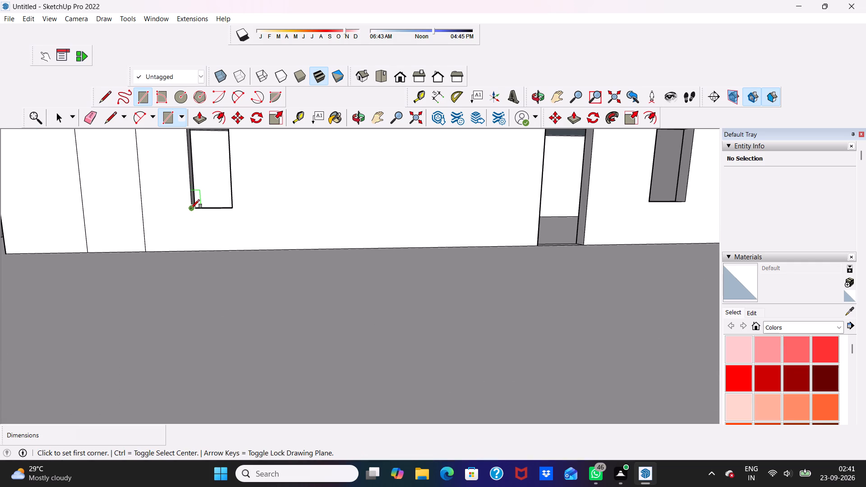
left_click(191, 208)
scroll(210, 163, "down", 2)
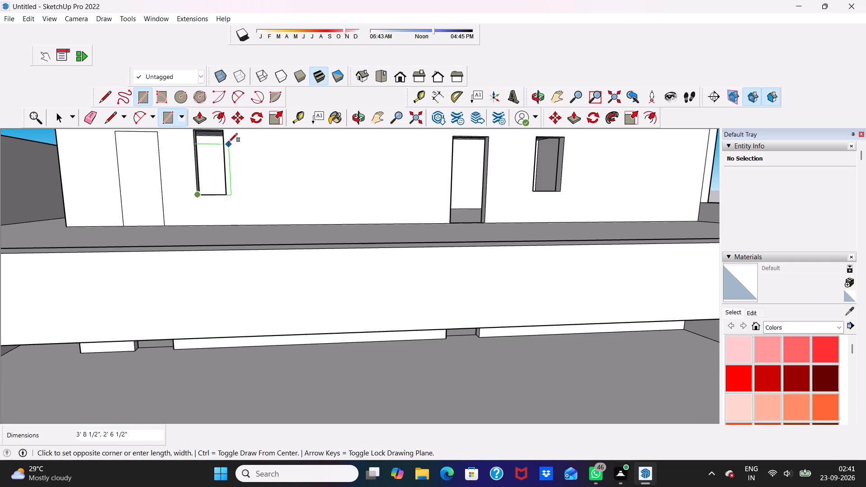
scroll(222, 131, "up", 11)
scroll(222, 136, "down", 5)
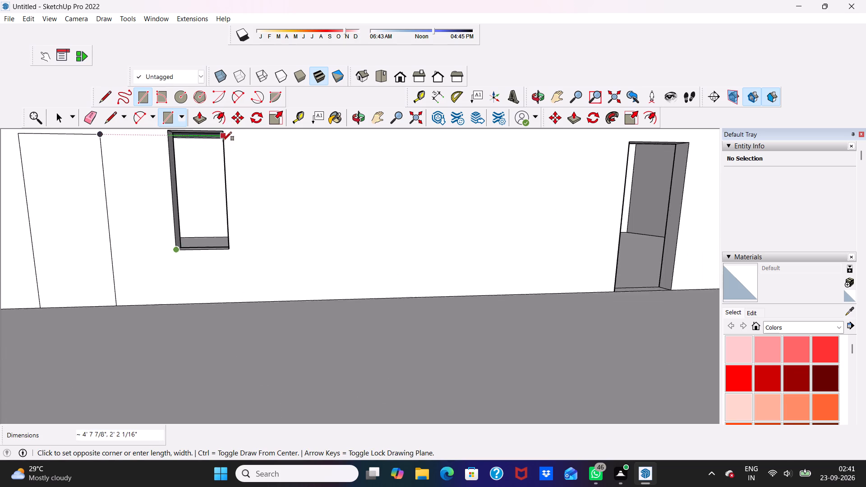
scroll(223, 141, "down", 5)
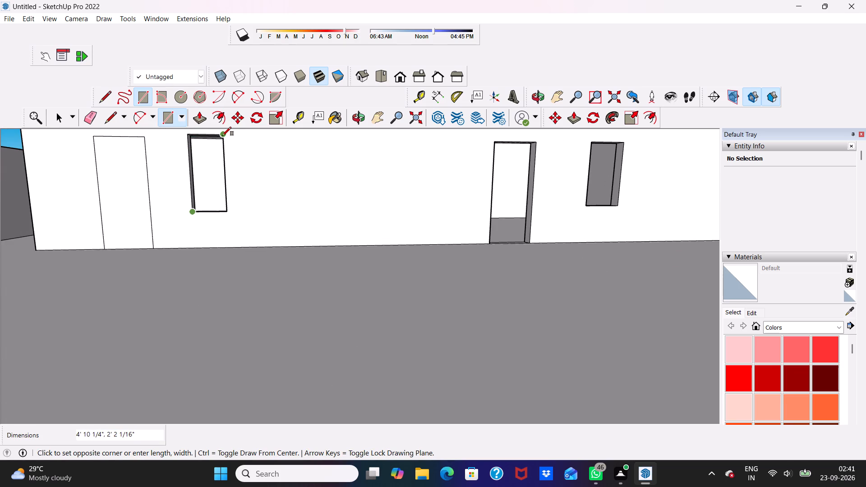
left_click(222, 136)
Cover the right door opening in the same wall with a rectangle about 3' 1" by 7' from corner to corner.
scroll(264, 206, "down", 3)
scroll(514, 244, "up", 2)
scroll(464, 225, "up", 4)
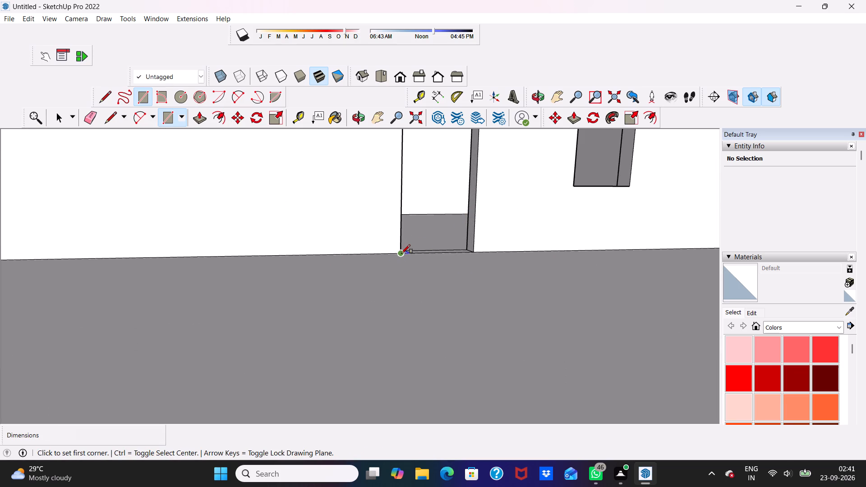
left_click(401, 253)
scroll(402, 256, "down", 7)
scroll(451, 142, "up", 1)
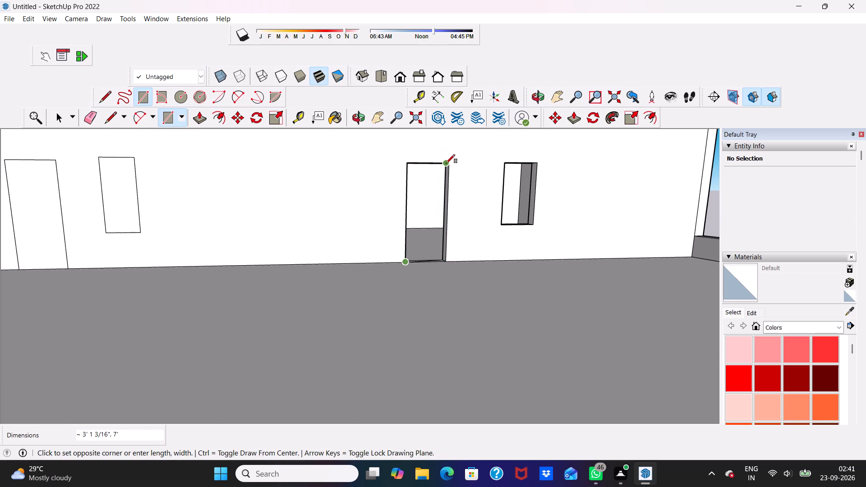
left_click(450, 163)
Close the window opening beside the right door with a rectangle about 4' 5 1/4" by 2' 5 7/16".
scroll(534, 225, "down", 3)
scroll(539, 218, "up", 3)
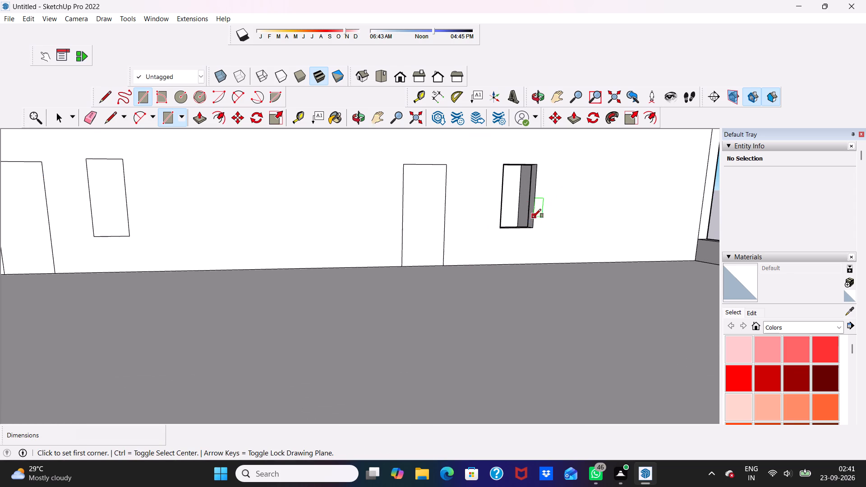
left_click(501, 225)
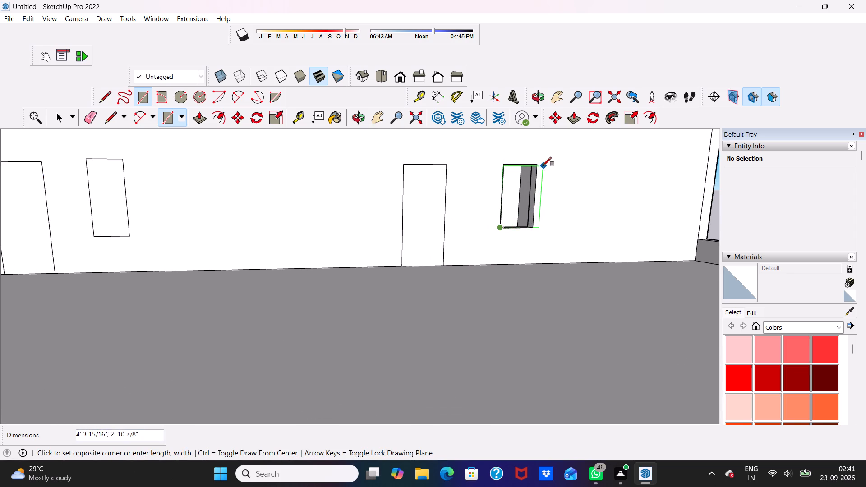
left_click(536, 166)
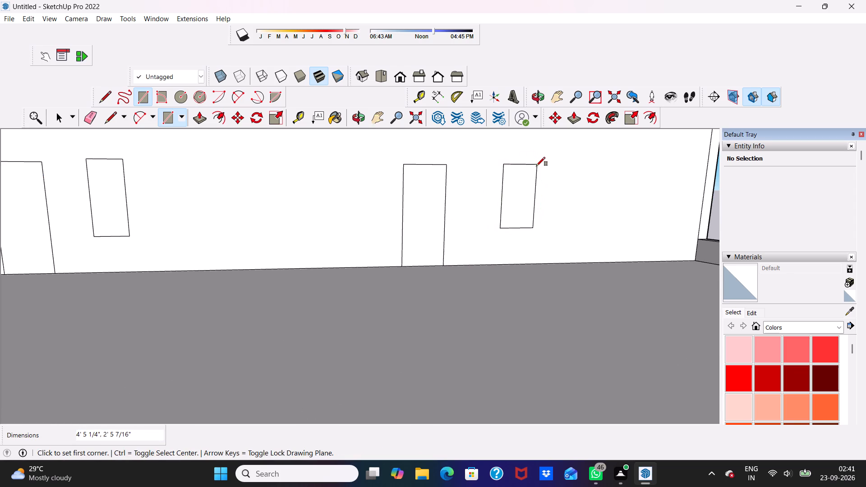
key("space")
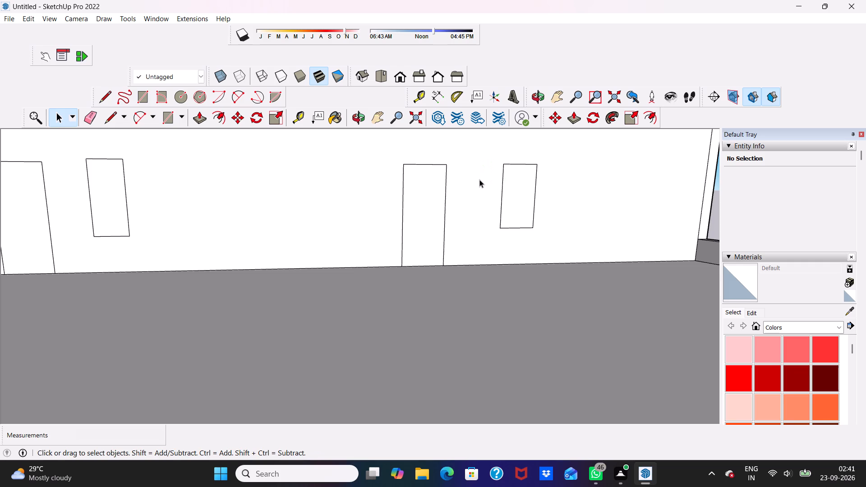
Erase all four outline edges of the filled-in left window so they merge into the wall face.
scroll(276, 182, "up", 1)
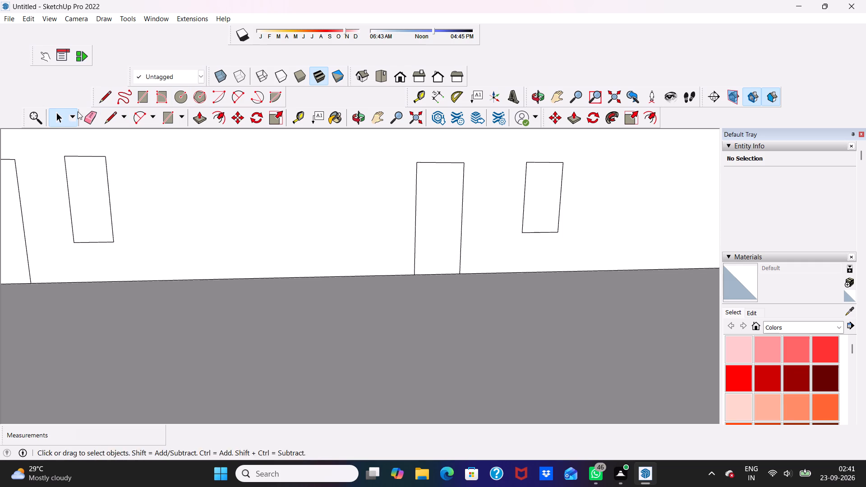
left_click(84, 115)
scroll(89, 197, "up", 4)
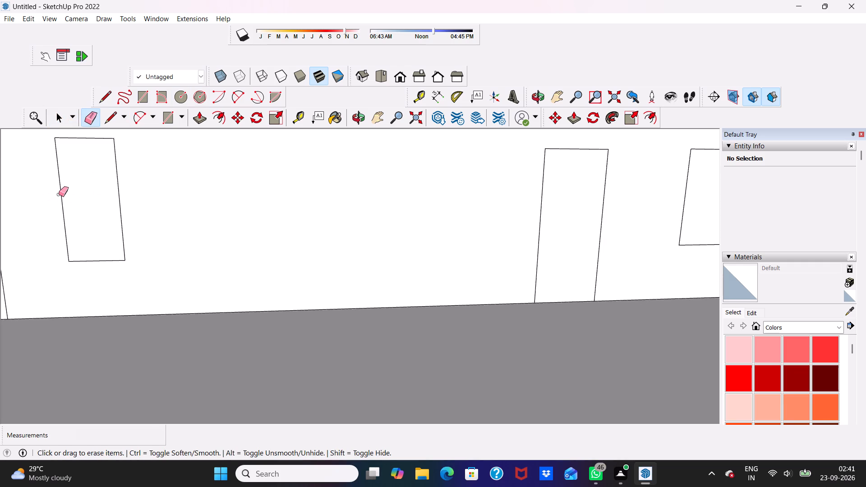
left_click(59, 194)
left_click(62, 196)
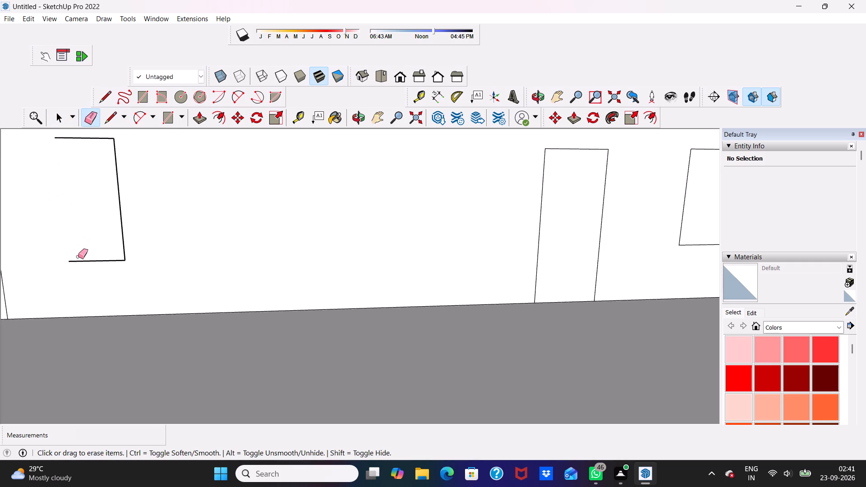
left_click(79, 262)
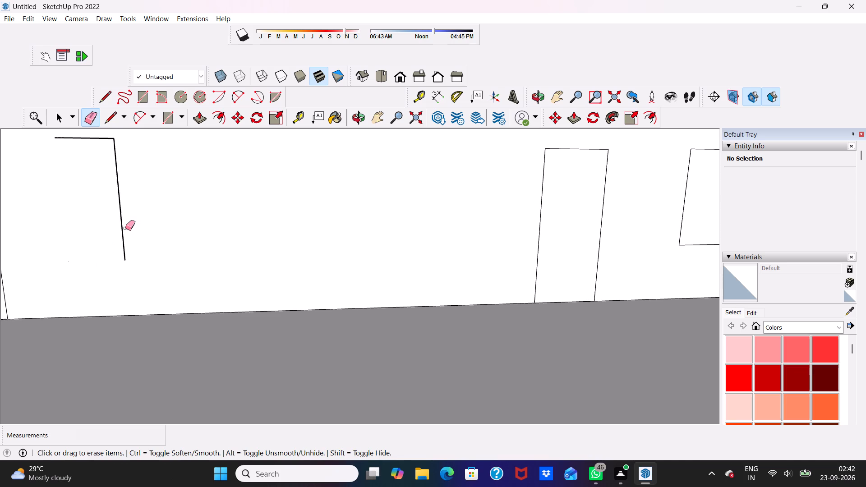
left_click(123, 230)
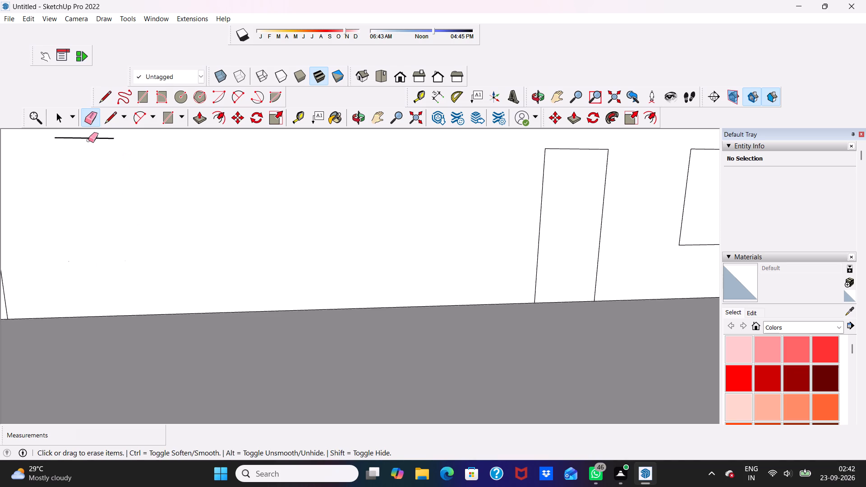
left_click(90, 139)
left_click(90, 137)
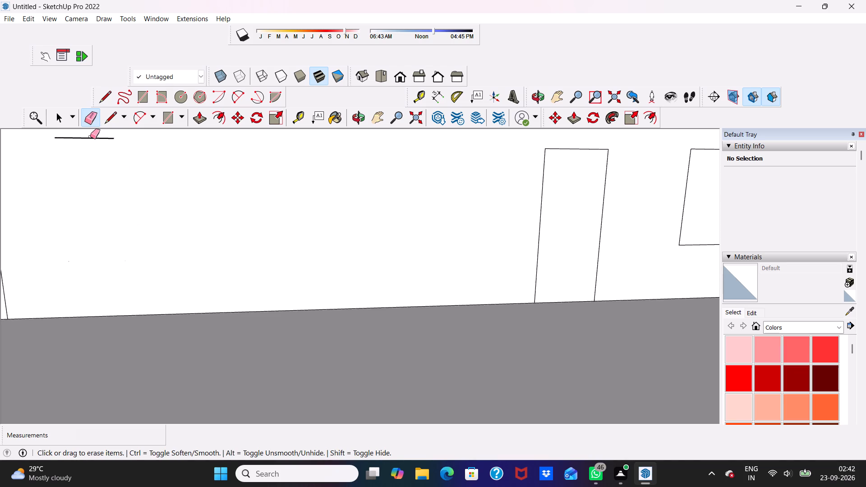
left_click(90, 137)
Erase the two side edges and the top edge of the filled-in left door outline.
scroll(108, 166, "down", 11)
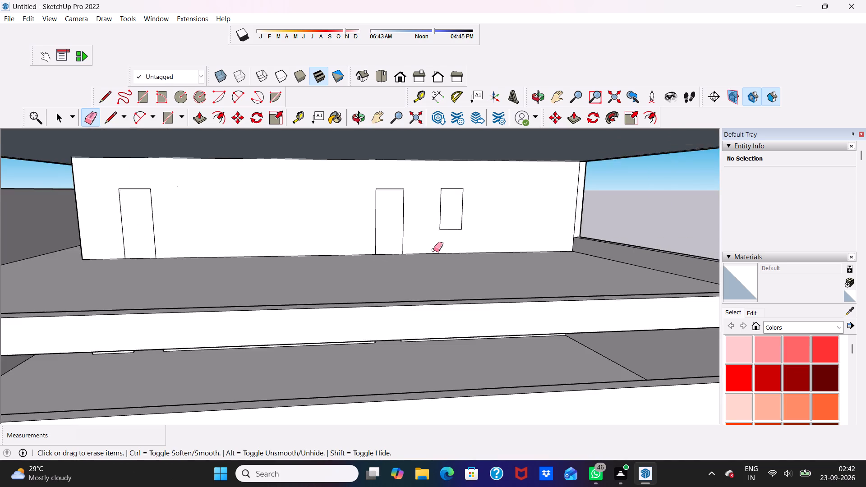
scroll(433, 250, "down", 2)
scroll(155, 243, "up", 10)
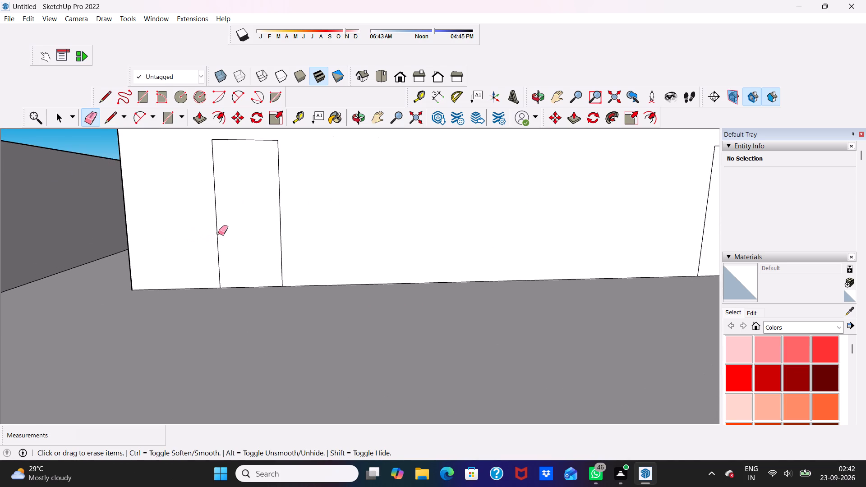
left_click(217, 235)
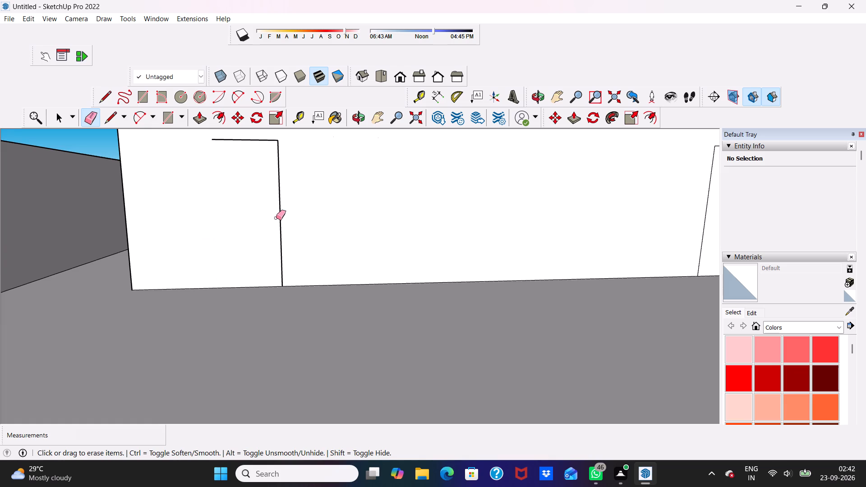
left_click(279, 216)
left_click(260, 139)
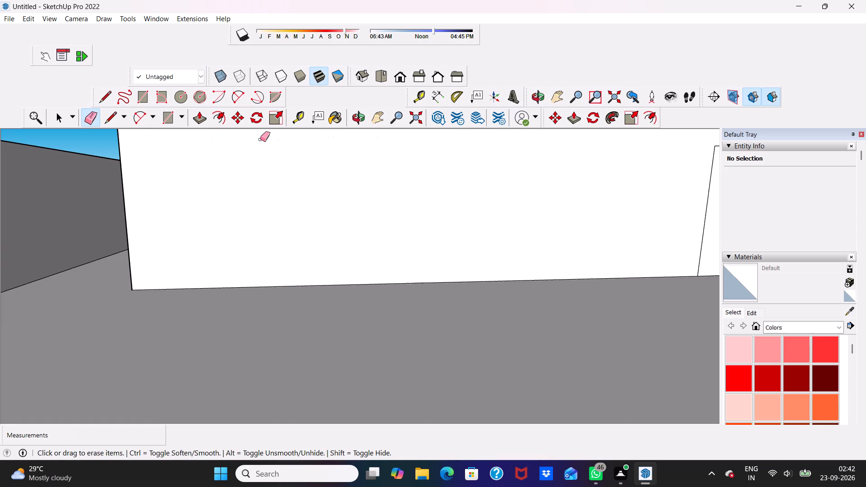
Erase the four outline edges of the filled-in right window on the middle storey's inner wall.
scroll(233, 159, "down", 14)
scroll(459, 198, "up", 9)
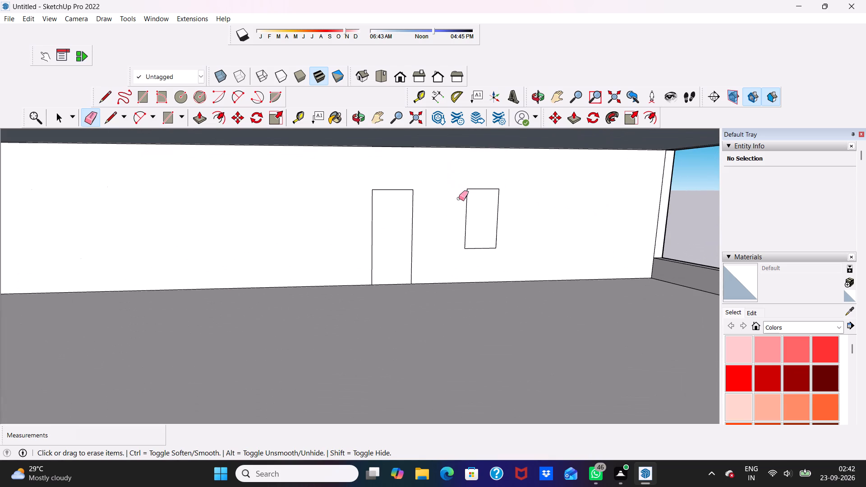
left_click(467, 204)
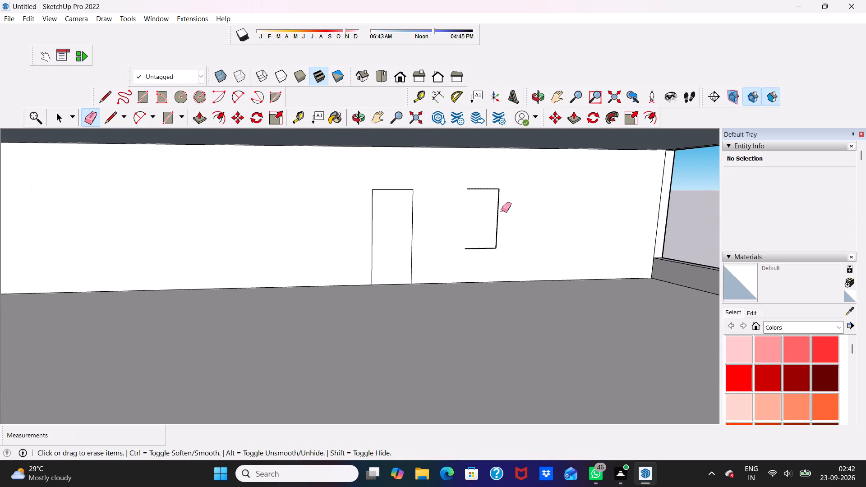
left_click(497, 212)
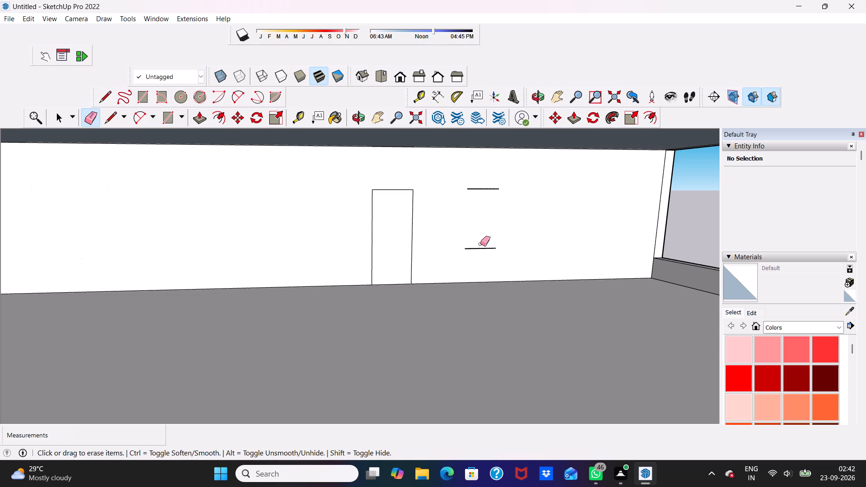
left_click(476, 251)
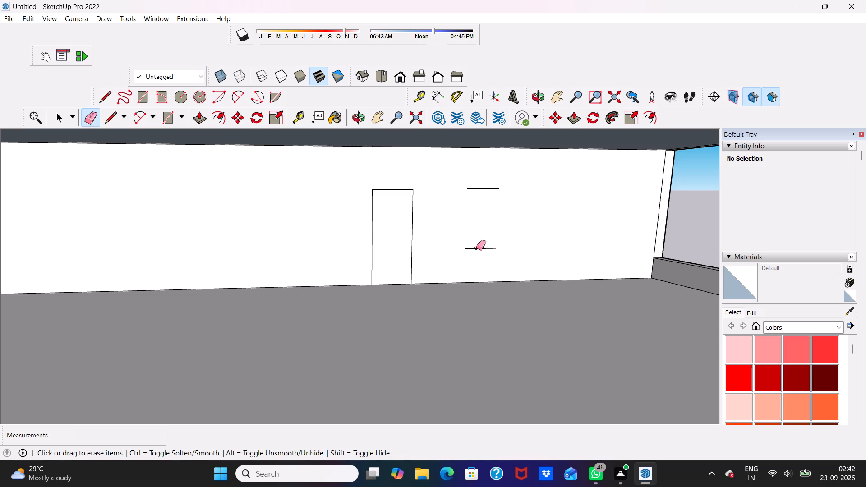
left_click(476, 248)
left_click(479, 190)
left_click(486, 188)
Erase the top and both side edges of the remaining filled-in door outline, leaving the wall plain.
scroll(393, 236, "up", 4)
left_click_drag(418, 159, 370, 243)
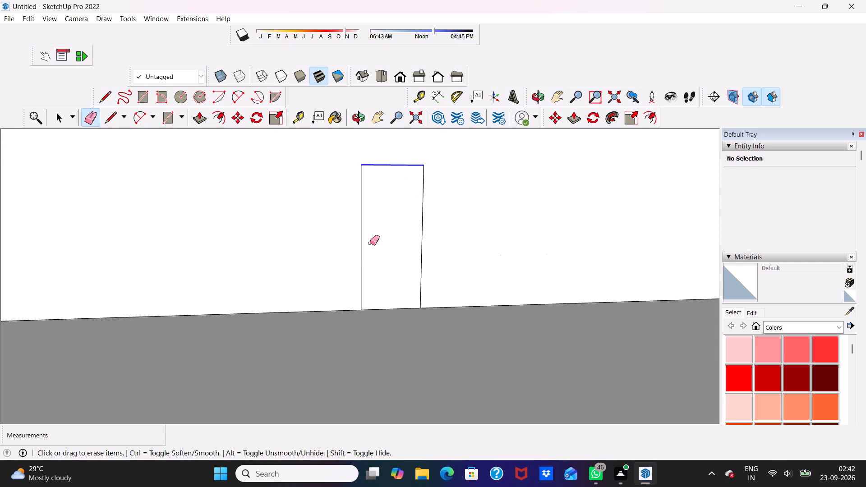
left_click_drag(370, 243, 365, 263)
left_click_drag(422, 221, 419, 222)
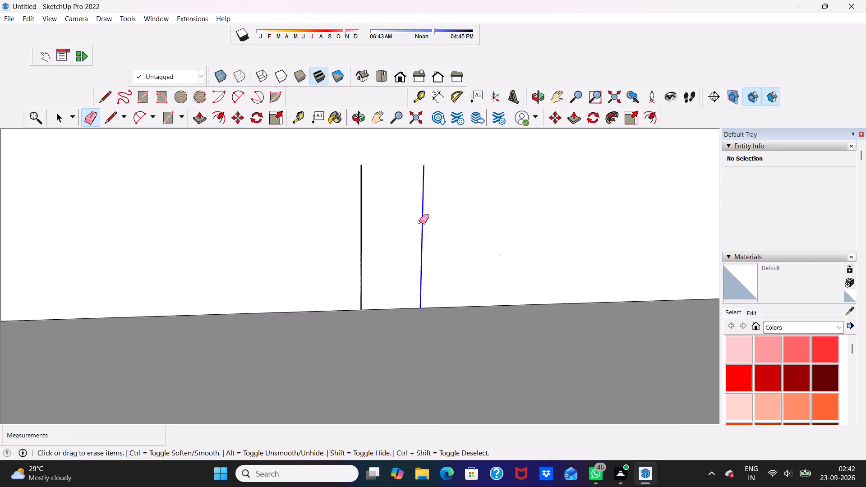
left_click_drag(419, 222, 358, 243)
scroll(443, 290, "down", 4)
scroll(555, 331, "down", 3)
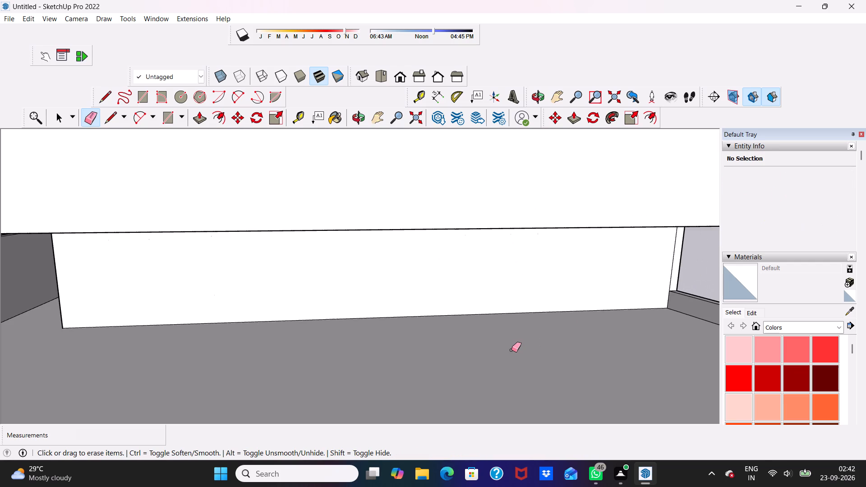
Pull the middle storey's plain inner-wall face outward towards the front yard by about 4' 10".
key("space")
scroll(505, 352, "up", 1)
scroll(488, 363, "down", 5)
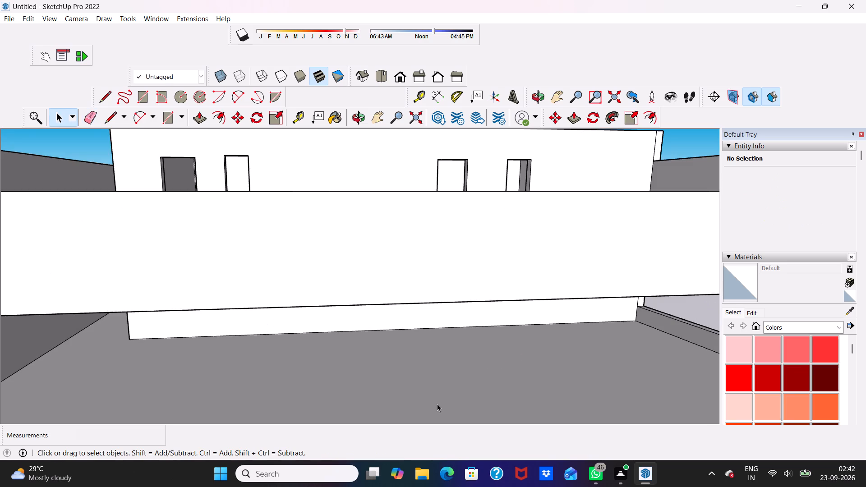
middle_click_drag(346, 367, 351, 321)
middle_click_drag(340, 341, 339, 341)
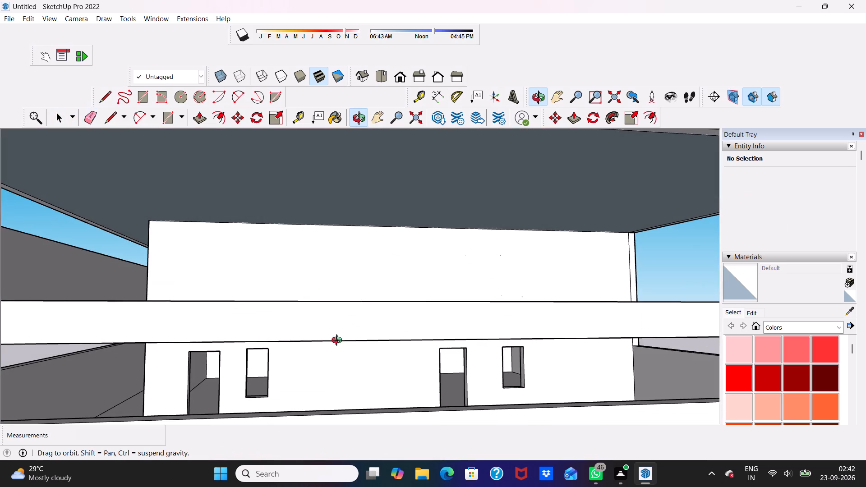
middle_click_drag(339, 341, 295, 358)
scroll(358, 235, "up", 1)
left_click(358, 253)
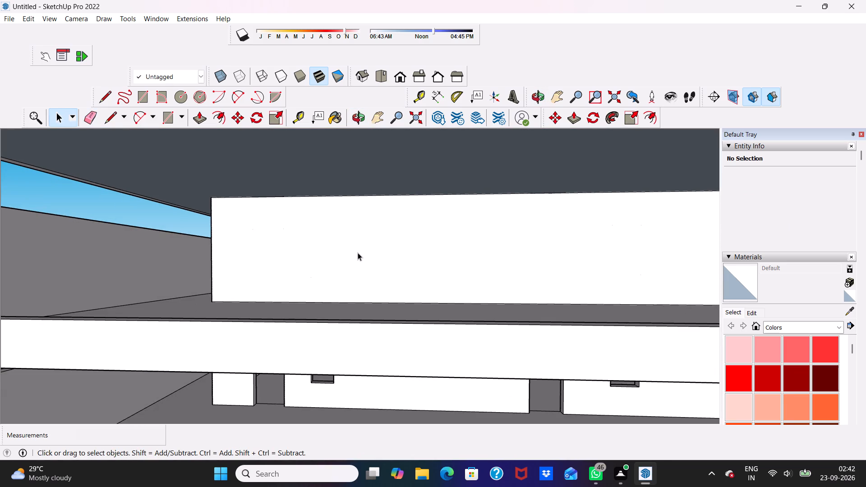
left_click(198, 117)
left_click_drag(319, 263, 308, 279)
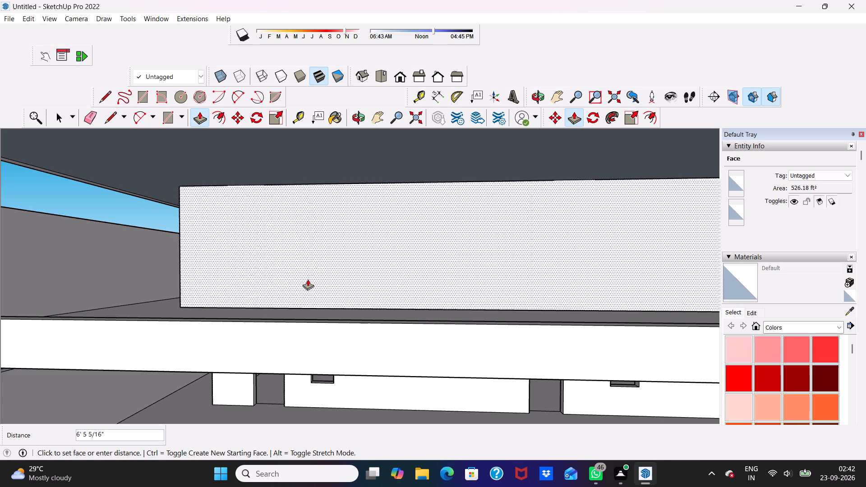
left_click_drag(308, 279, 310, 272)
Pull the middle storey's plain wall face about another 4' 9" towards the front.
scroll(321, 276, "down", 4)
scroll(466, 276, "down", 4)
middle_click_drag(467, 286, 480, 313)
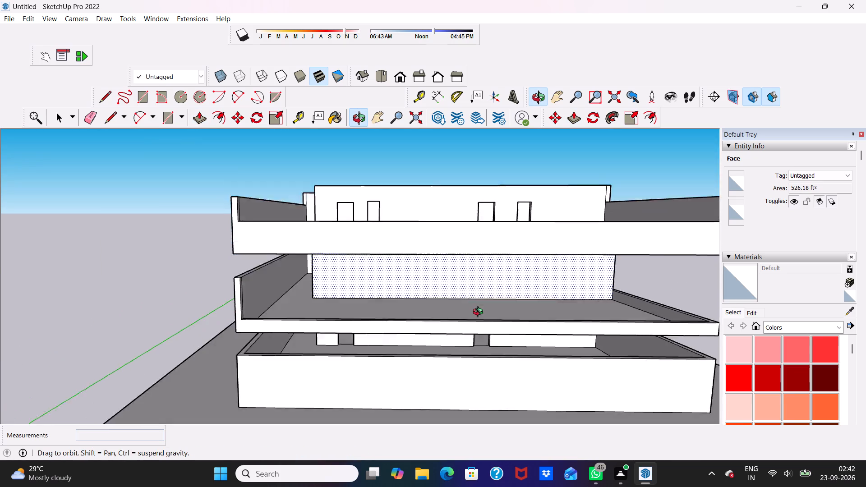
middle_click_drag(480, 313, 485, 285)
scroll(483, 287, "up", 2)
middle_click_drag(475, 286, 483, 322)
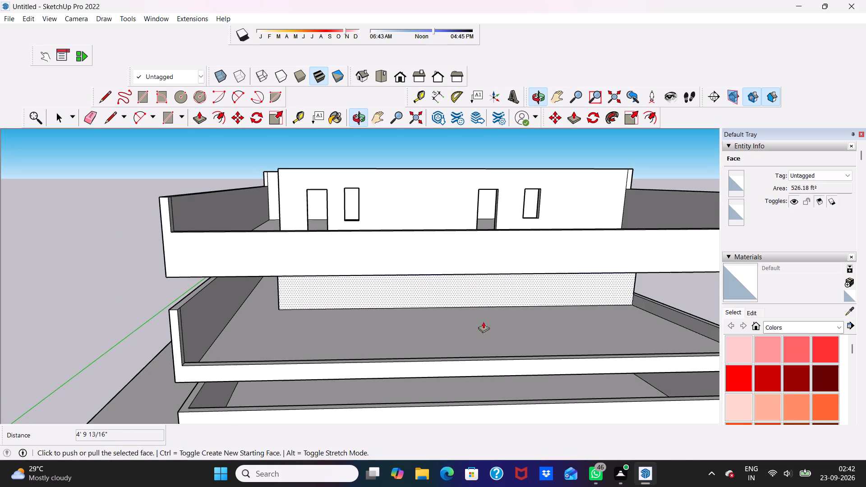
left_click_drag(463, 288, 446, 316)
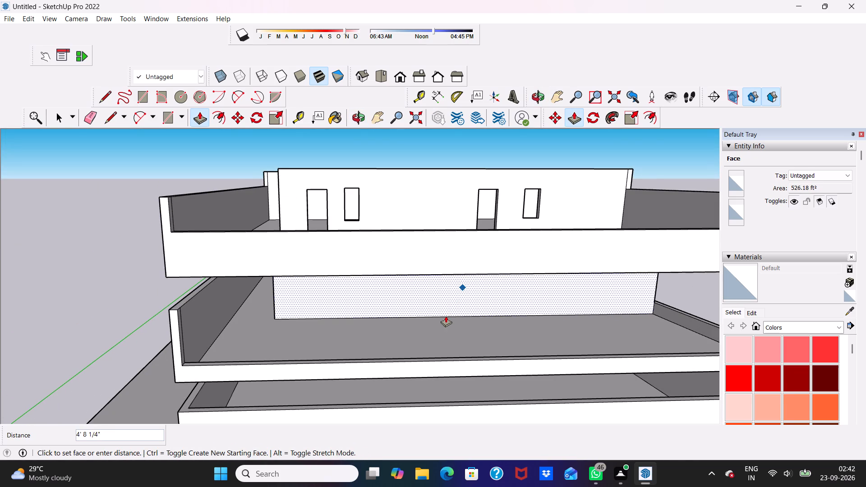
left_click_drag(446, 316, 442, 317)
Pull the middle storey's wall face further forward over the yard floor by about 2'.
scroll(438, 312, "down", 5)
middle_click_drag(490, 322, 476, 310)
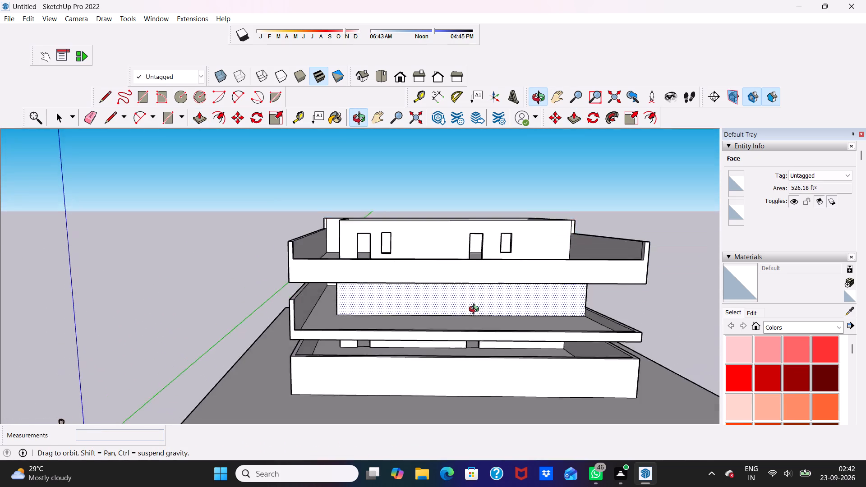
middle_click_drag(476, 310, 478, 348)
scroll(478, 348, "up", 7)
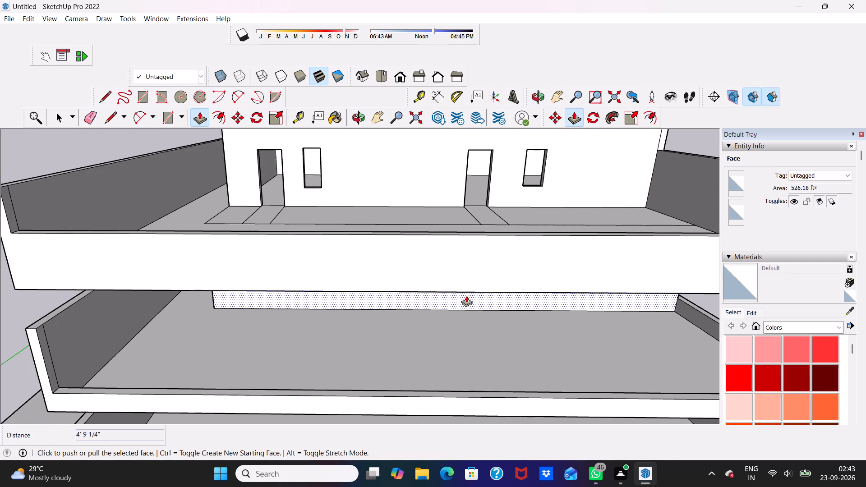
left_click_drag(462, 293, 455, 315)
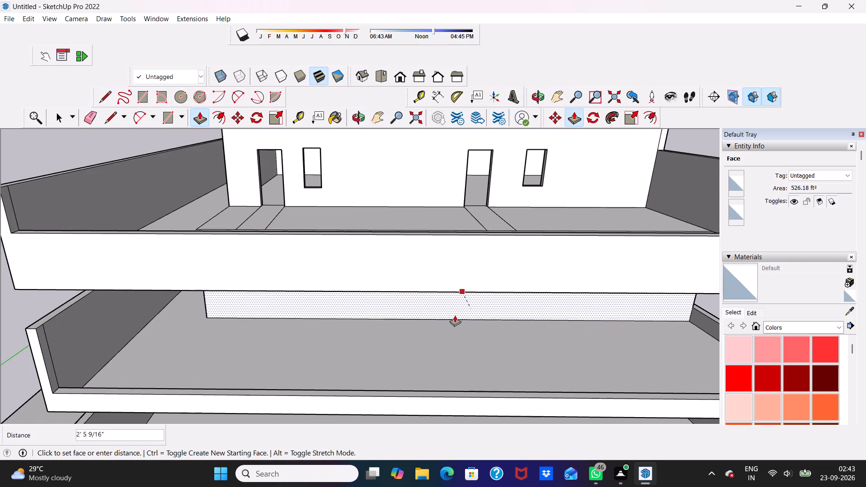
left_click_drag(455, 315, 454, 317)
left_click_drag(454, 317, 449, 328)
Examine the stacked storeys from the front, checking how far the middle storey's wall projects relative to the floors above and below.
scroll(448, 329, "down", 4)
middle_click_drag(454, 338, 462, 280)
scroll(462, 280, "up", 4)
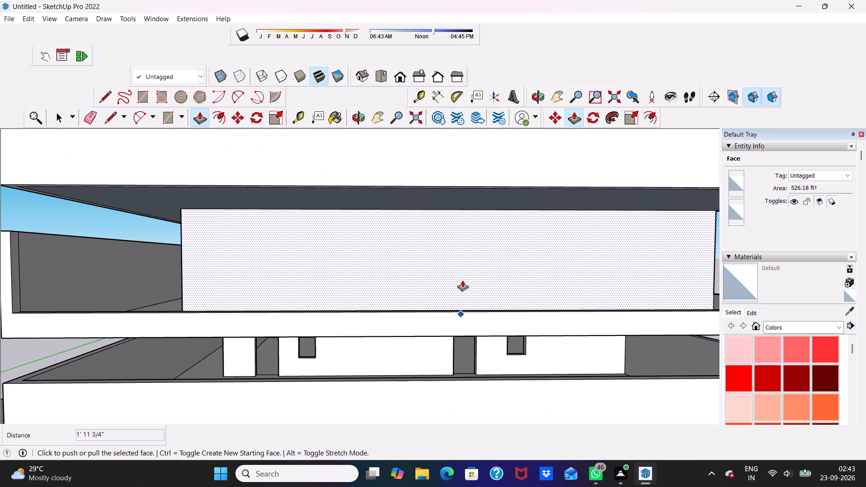
scroll(462, 280, "down", 1)
middle_click_drag(462, 280, 475, 293)
scroll(477, 287, "down", 4)
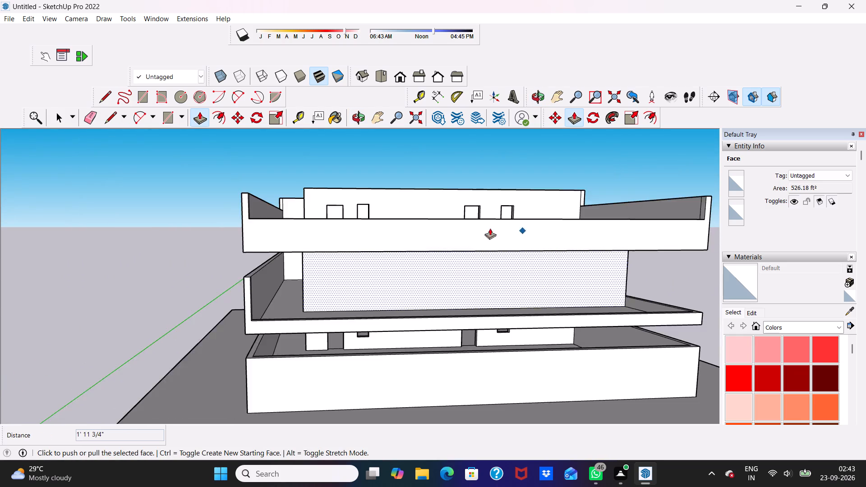
scroll(490, 228, "down", 2)
scroll(512, 377, "up", 2)
middle_click_drag(510, 377, 479, 373)
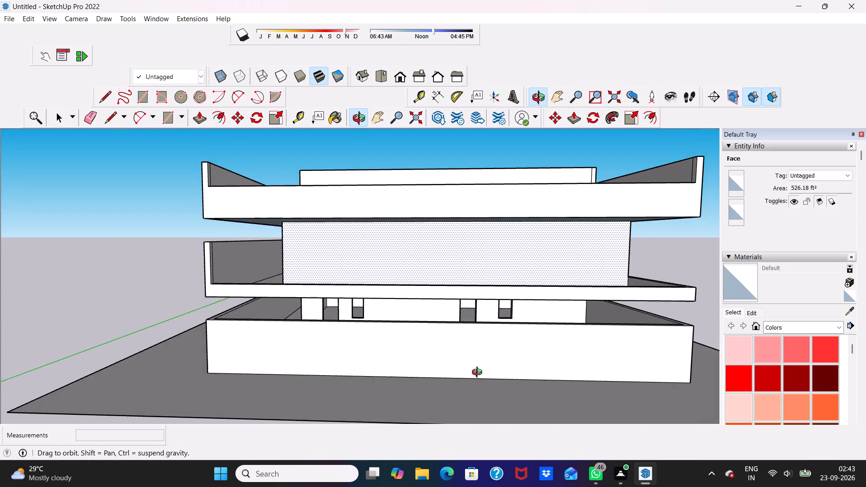
middle_click_drag(479, 373, 505, 387)
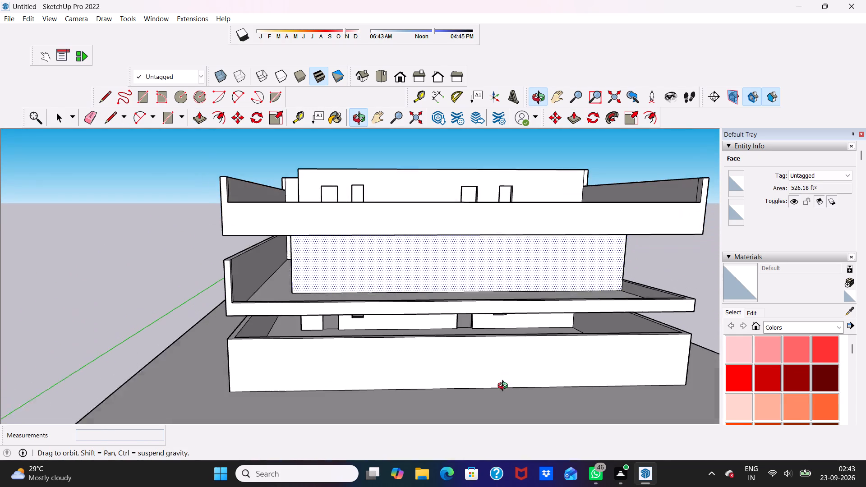
middle_click_drag(505, 387, 507, 387)
key("space")
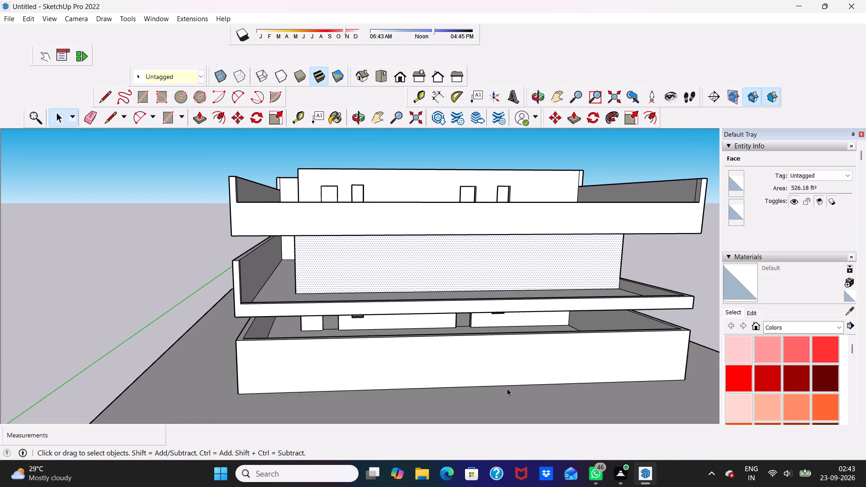
scroll(552, 345, "up", 3)
middle_click_drag(383, 299, 373, 308)
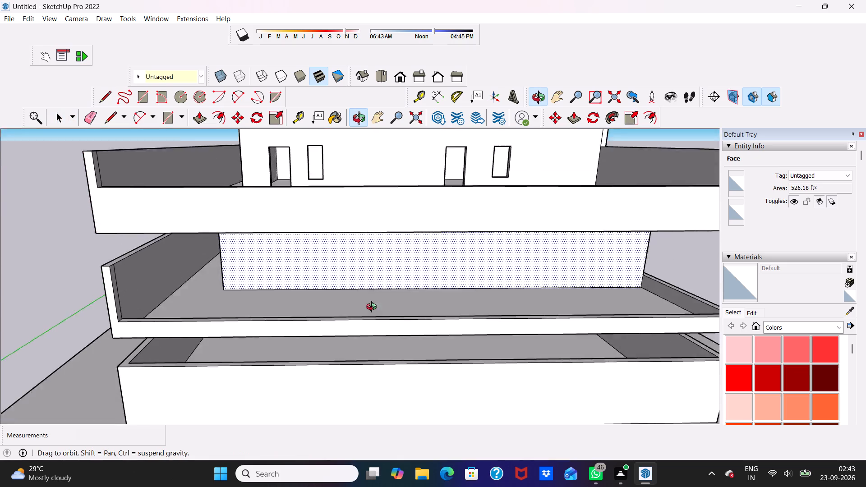
middle_click_drag(373, 308, 374, 303)
scroll(374, 303, "up", 2)
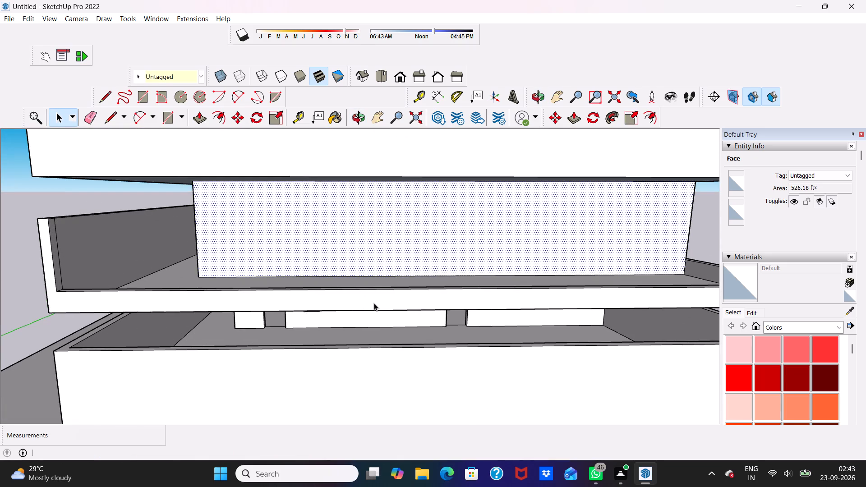
scroll(374, 303, "down", 2)
middle_click_drag(447, 293, 456, 338)
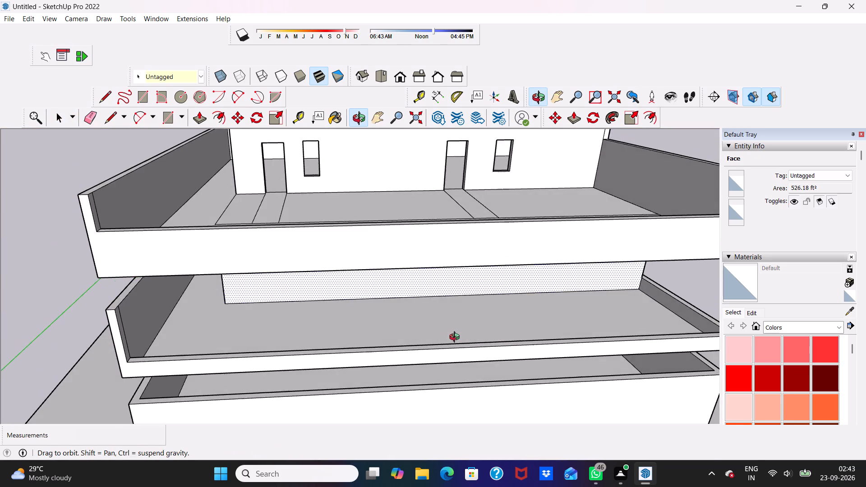
middle_click_drag(456, 338, 456, 346)
Draw a 7' by 3' rectangle across the left door opening in the top storey's inner wall.
scroll(199, 84, "up", 2)
left_click(143, 96)
scroll(262, 168, "up", 3)
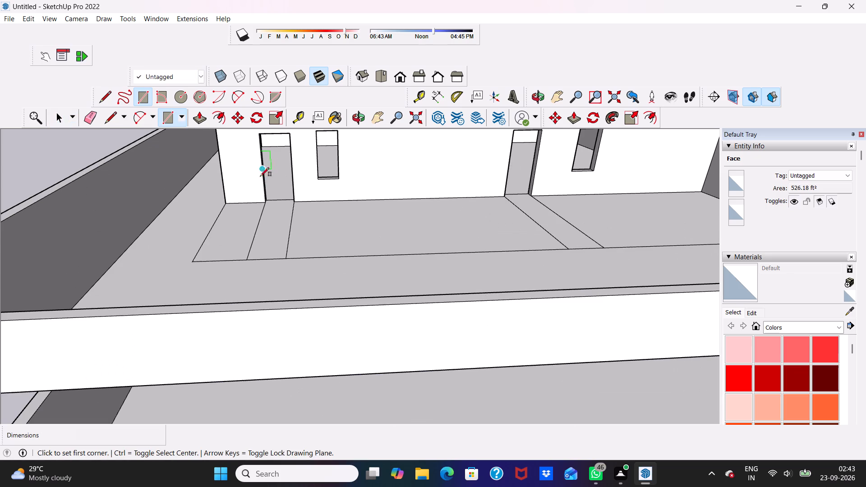
left_click(264, 199)
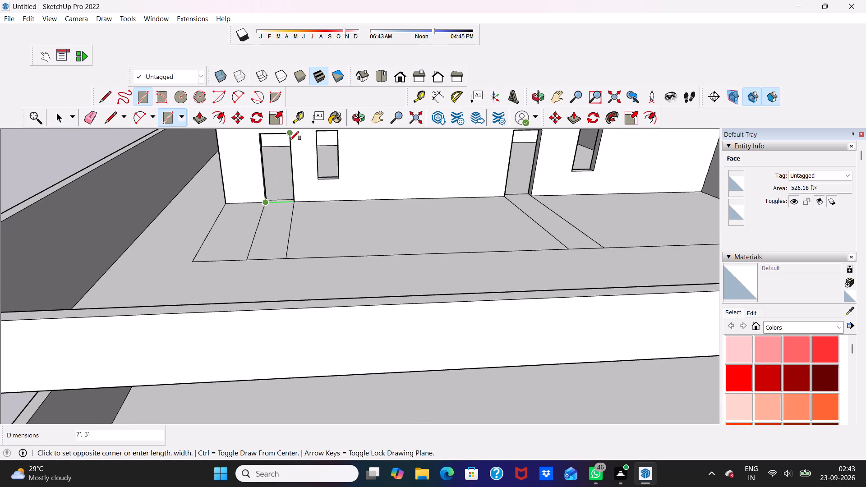
left_click(290, 134)
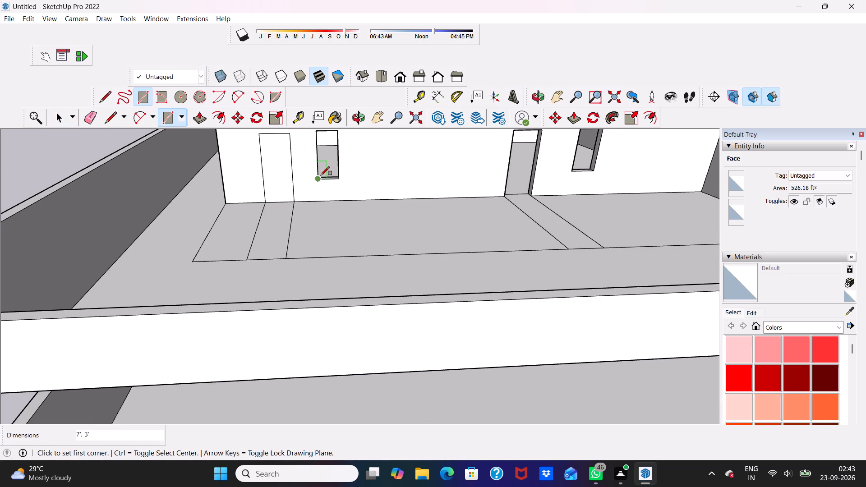
Draw a rectangle about 4' 10" by 2' 2" across the top storey's left window opening.
scroll(317, 174, "up", 4)
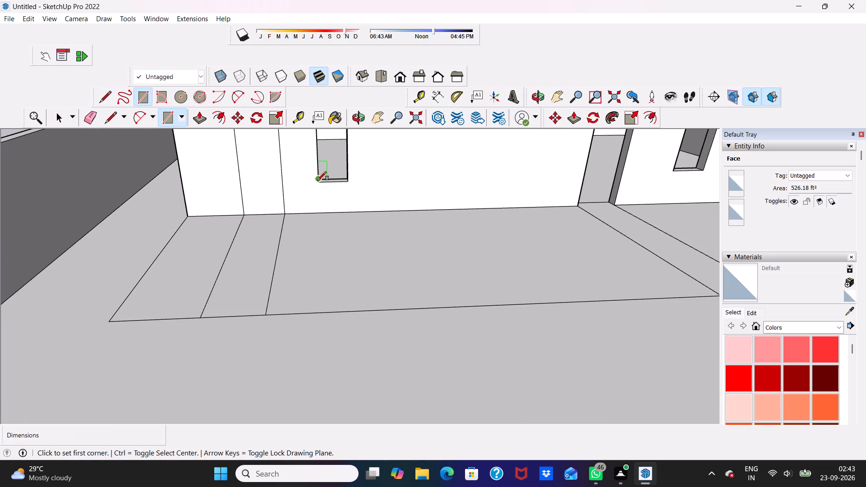
left_click(320, 182)
scroll(333, 176, "down", 6)
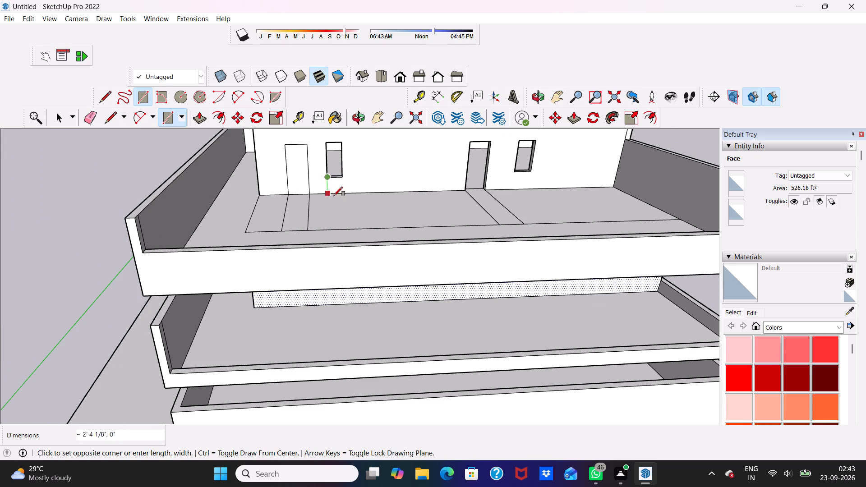
scroll(370, 119, "up", 3)
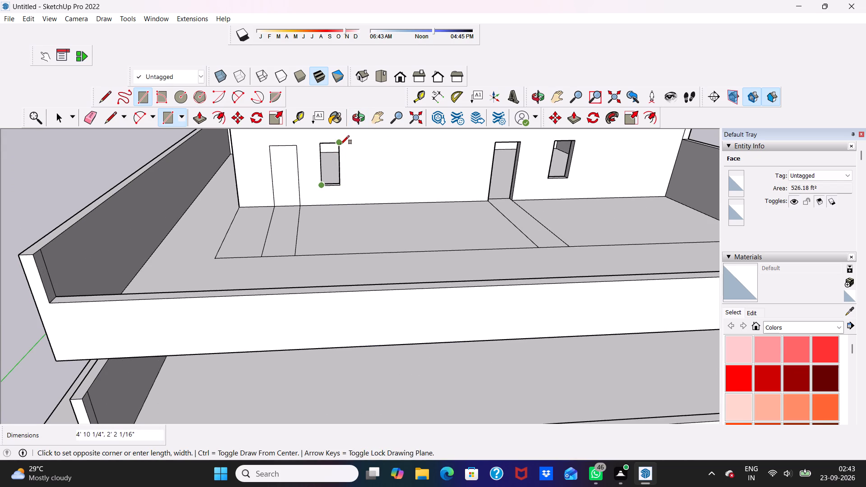
scroll(341, 144, "up", 1)
left_click(341, 144)
Draw a rectangle corner to corner across the right door opening in the top storey's inner wall.
scroll(463, 183, "down", 3)
scroll(528, 202, "up", 4)
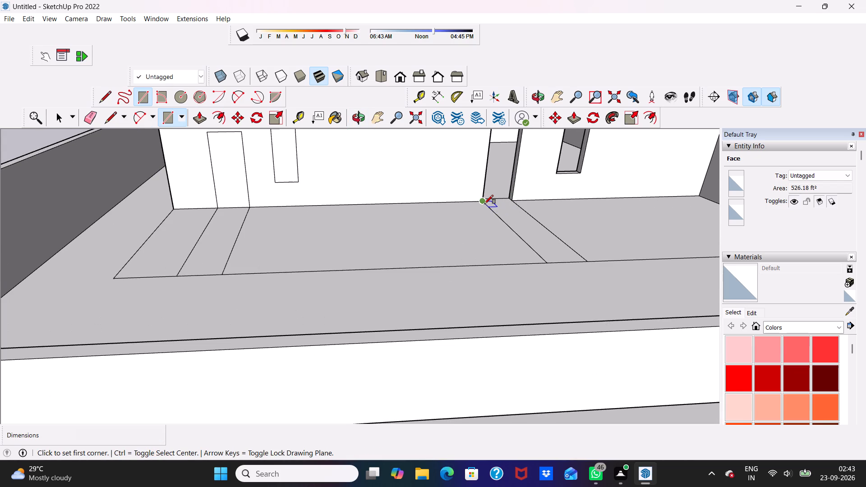
left_click(483, 200)
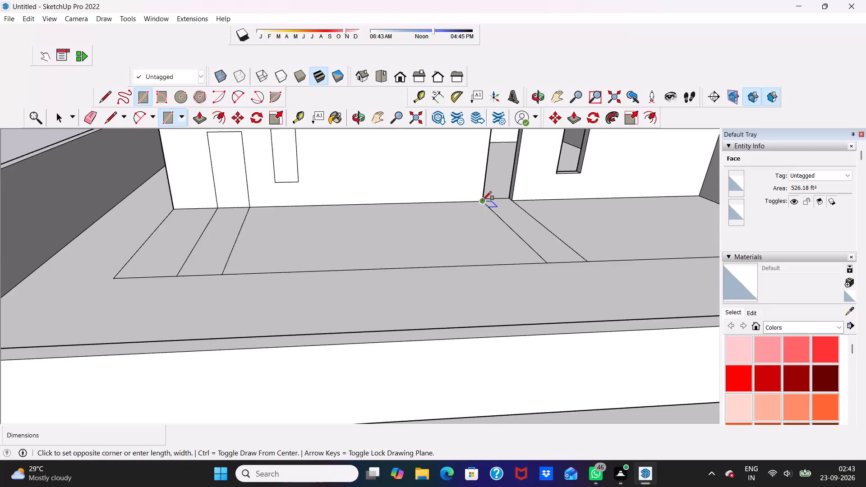
scroll(496, 219, "down", 4)
scroll(513, 184, "up", 3)
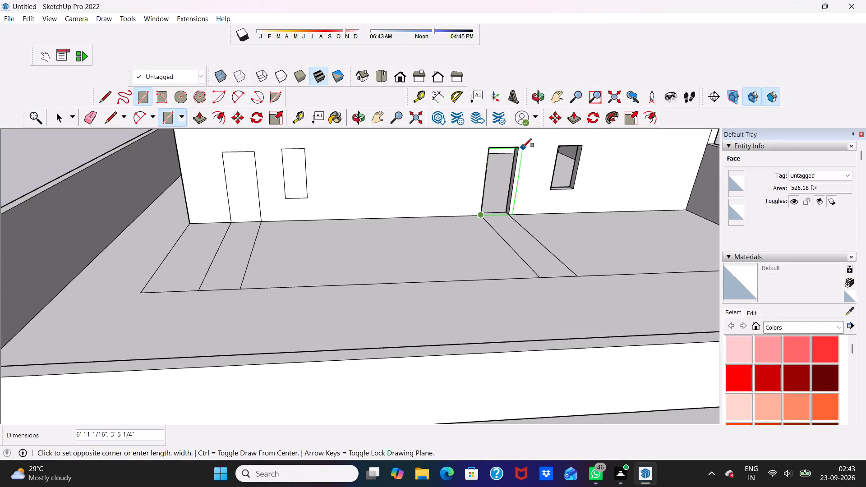
left_click(521, 147)
Draw a rectangle about 4' 5" by 2' 5" across the top storey's right window opening.
scroll(516, 176, "up", 2)
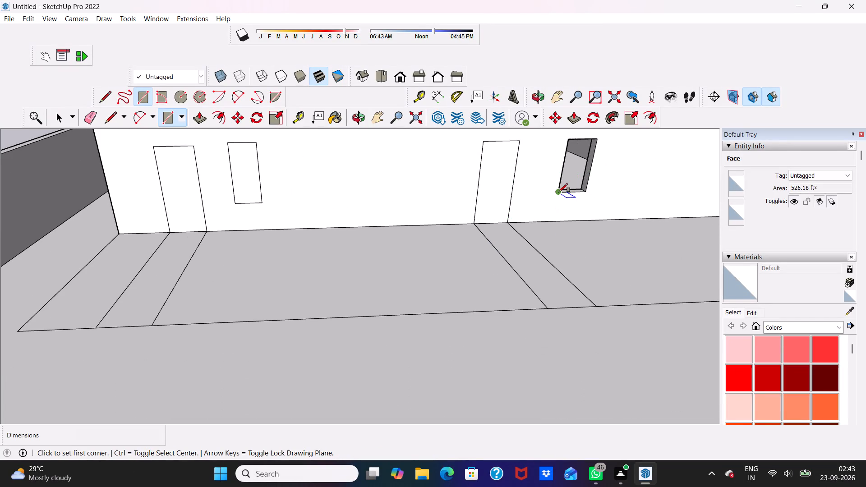
left_click(559, 192)
scroll(594, 144, "up", 2)
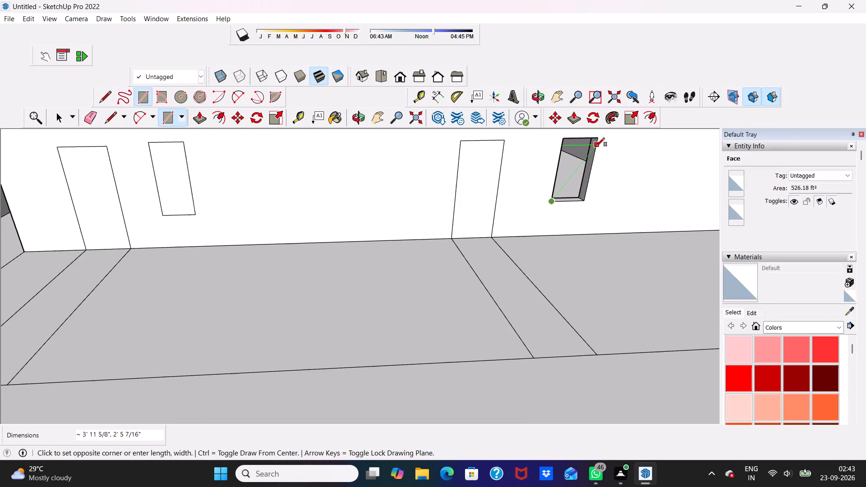
left_click(597, 143)
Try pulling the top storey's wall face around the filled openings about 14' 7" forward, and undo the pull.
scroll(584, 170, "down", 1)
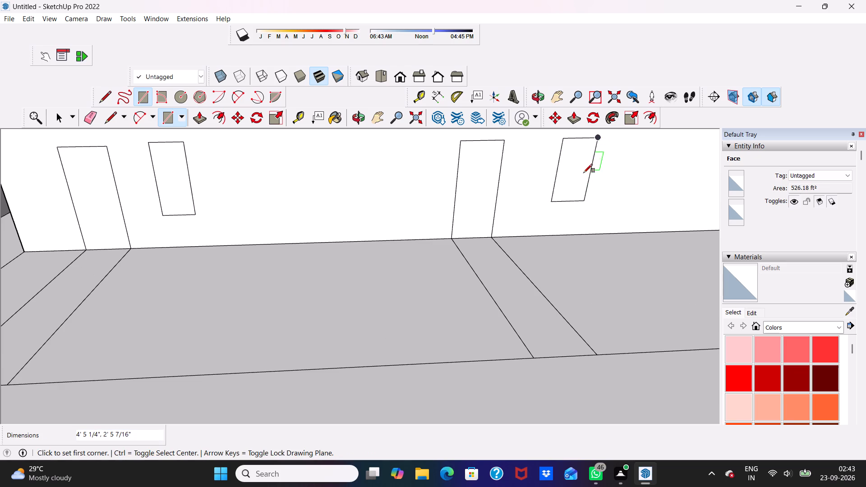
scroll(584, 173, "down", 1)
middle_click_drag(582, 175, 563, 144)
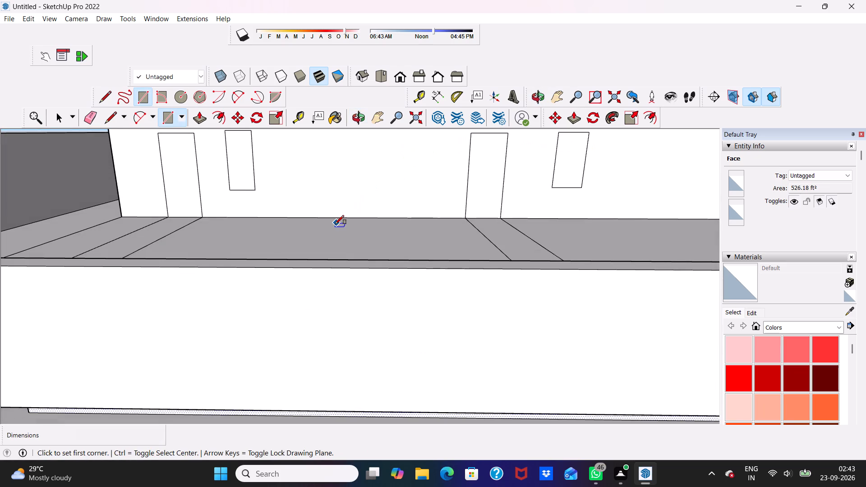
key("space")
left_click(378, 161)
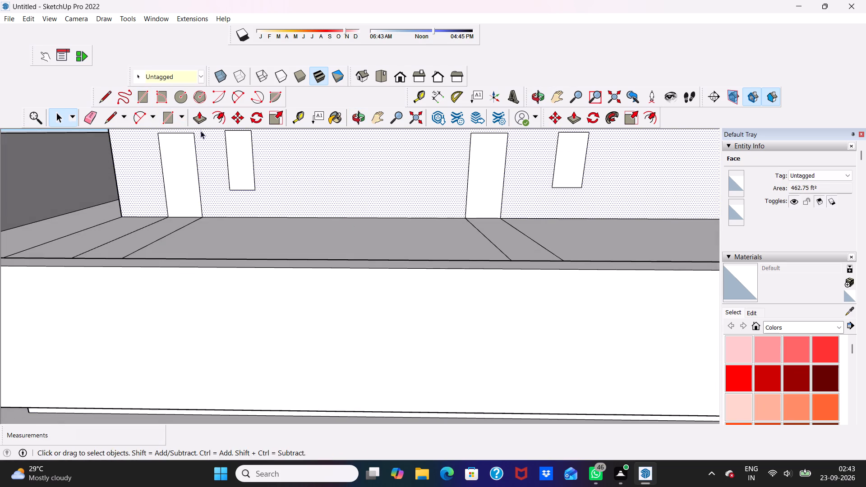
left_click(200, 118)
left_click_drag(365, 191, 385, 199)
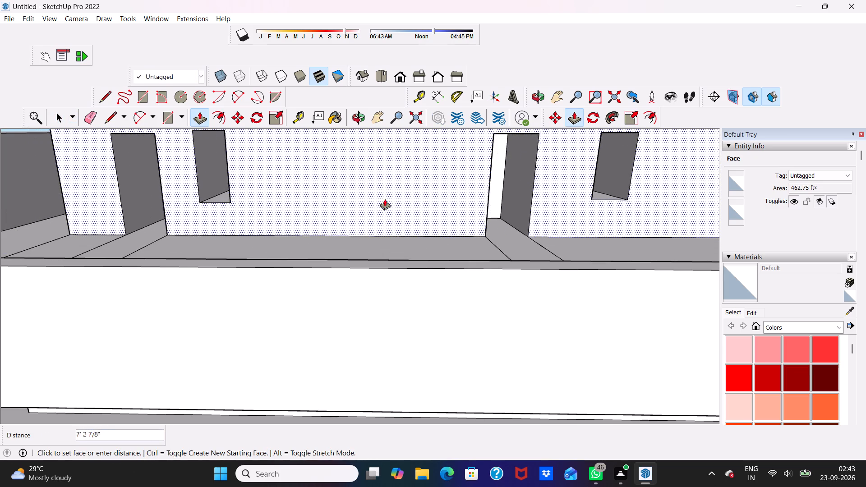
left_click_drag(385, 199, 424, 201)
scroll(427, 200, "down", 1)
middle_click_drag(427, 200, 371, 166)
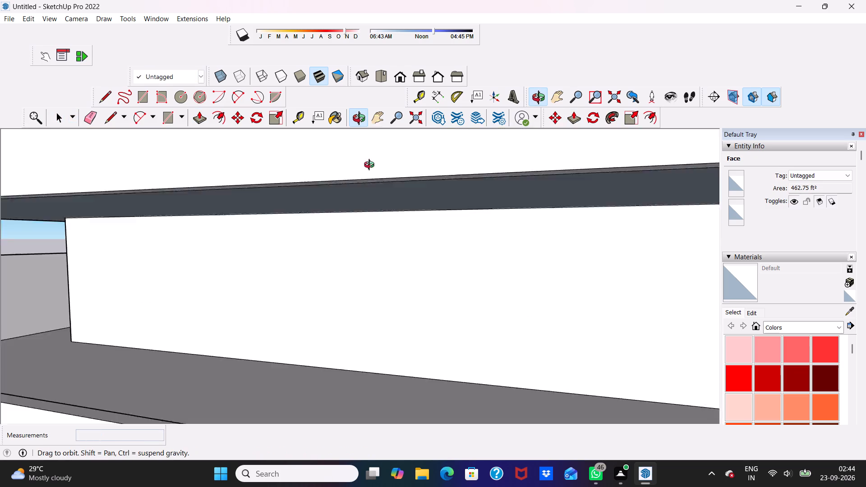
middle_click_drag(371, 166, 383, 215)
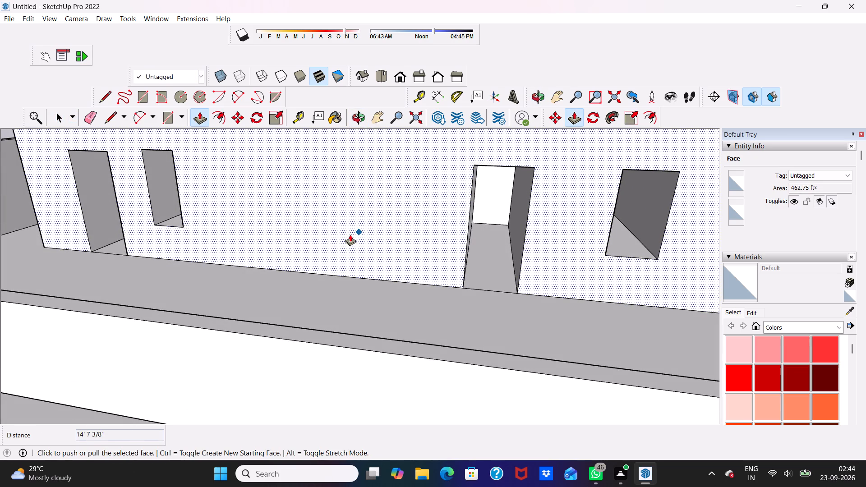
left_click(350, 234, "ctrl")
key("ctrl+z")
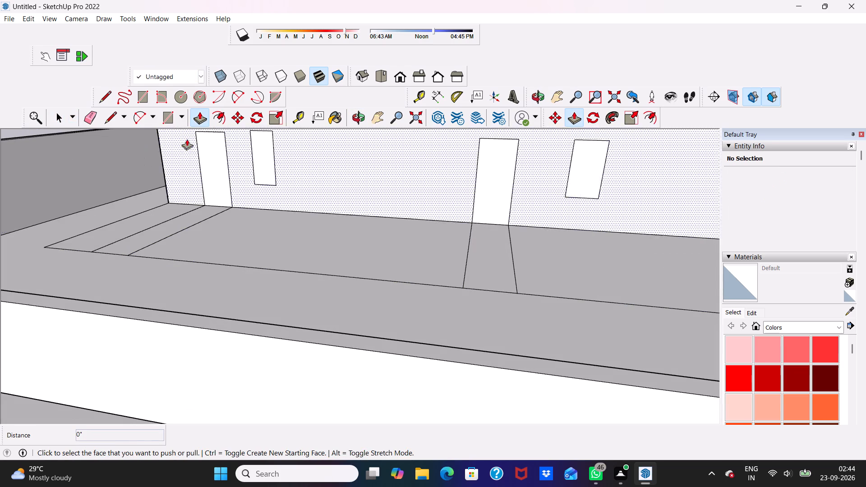
Erase both upright edges of the left door outline on the top storey's inner wall.
left_click(91, 113)
scroll(297, 175, "up", 4)
scroll(167, 168, "down", 4)
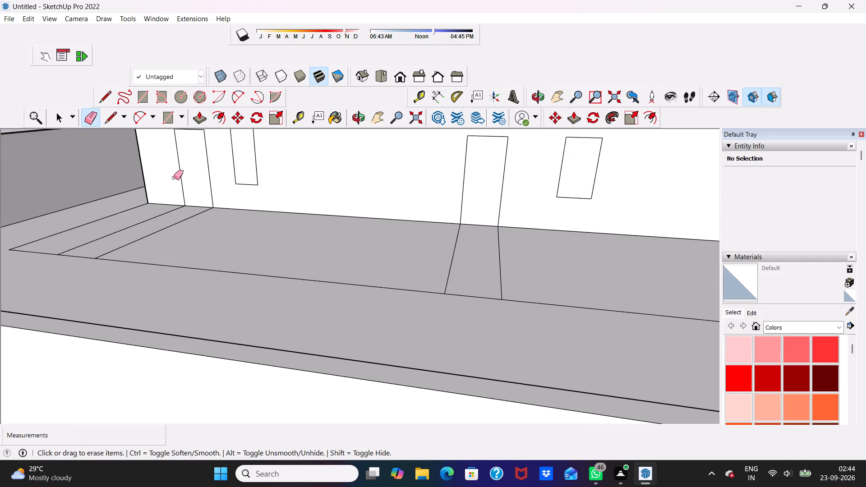
middle_click_drag(174, 178, 226, 184)
scroll(226, 184, "up", 5)
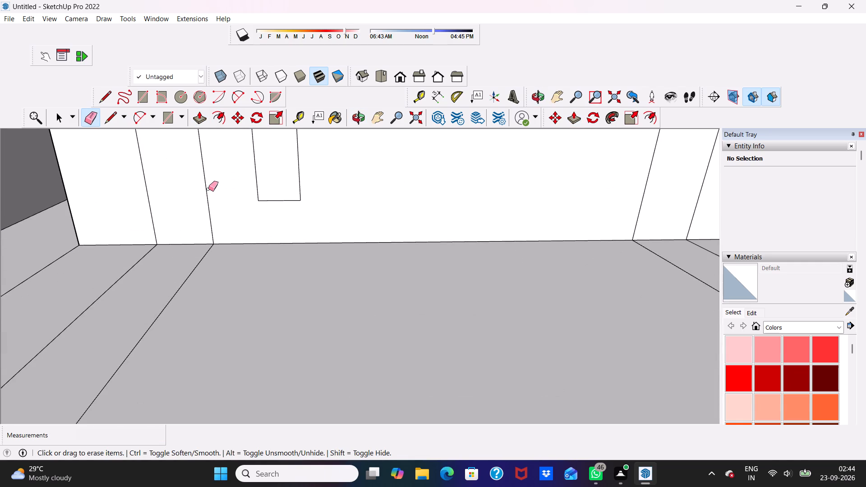
left_click(208, 189)
left_click(207, 189)
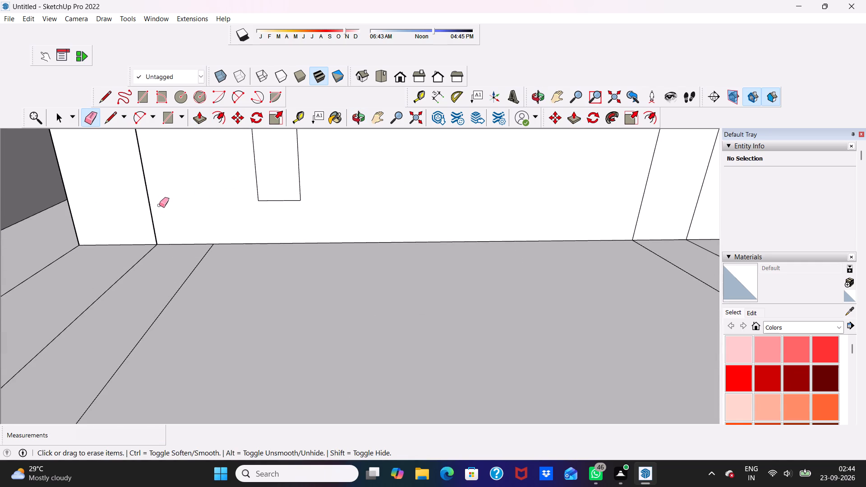
left_click(150, 207)
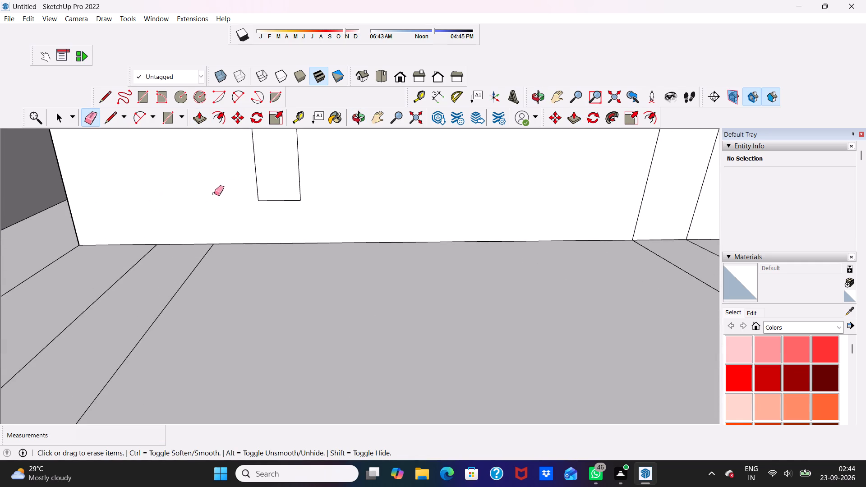
Erase the left window outline and the left door's remaining top edge from the top storey's inner wall.
left_click(258, 187)
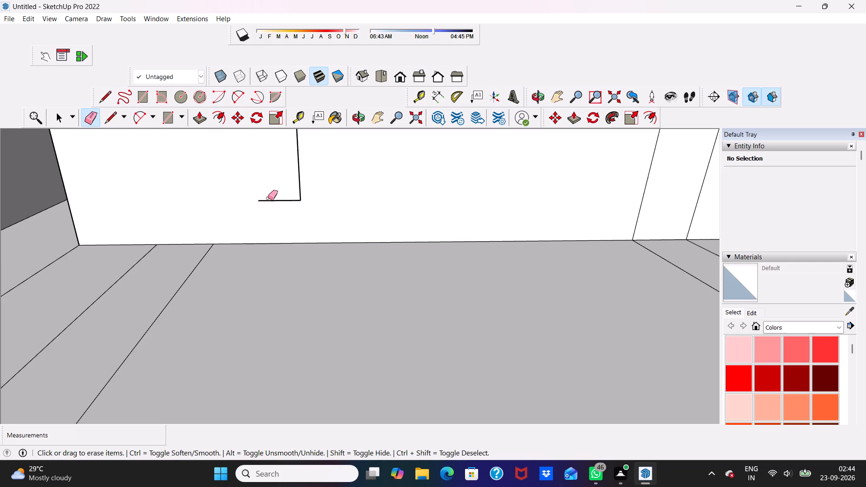
left_click(269, 202)
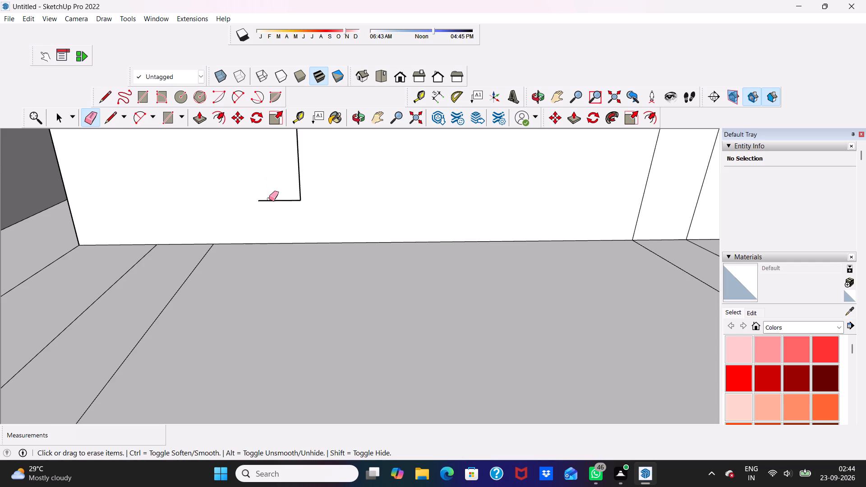
left_click(269, 200)
left_click(298, 182)
scroll(298, 190, "down", 3)
scroll(309, 224, "up", 1)
scroll(313, 228, "down", 6)
scroll(318, 180, "up", 2)
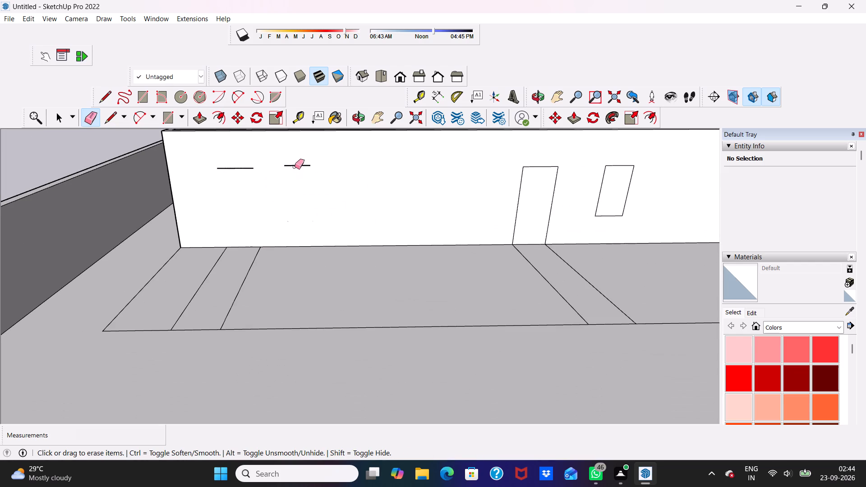
left_click(294, 165)
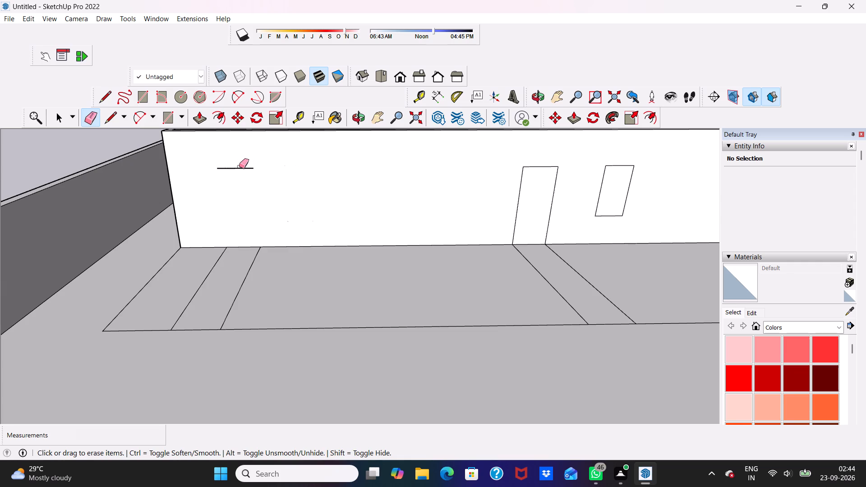
left_click(239, 167)
Erase the right door and right window outlines from the top storey's inner wall.
scroll(276, 191, "down", 4)
scroll(561, 200, "up", 5)
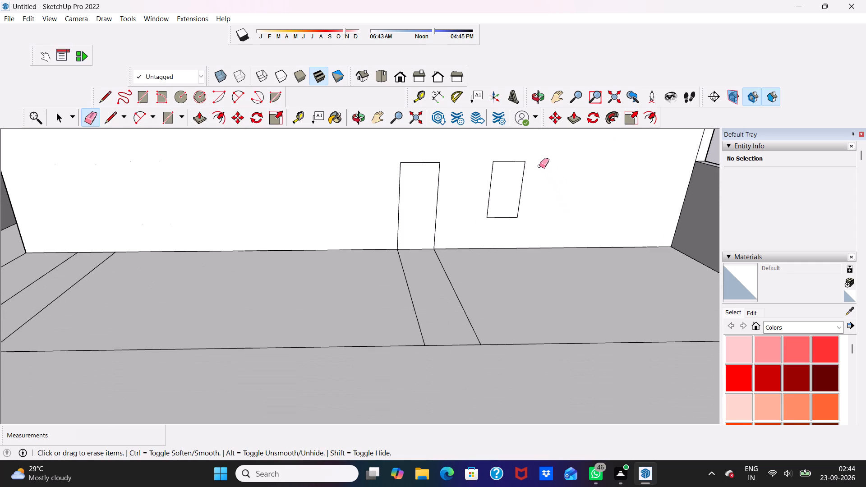
left_click_drag(535, 161, 382, 207)
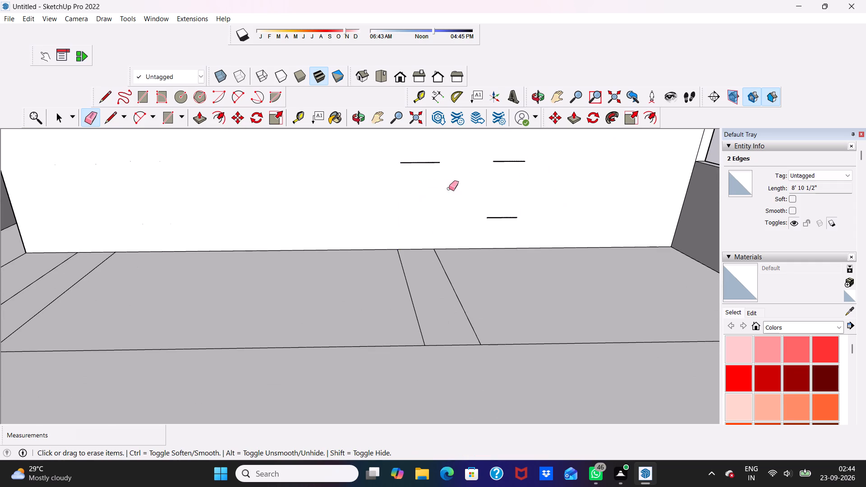
left_click_drag(421, 156, 503, 217)
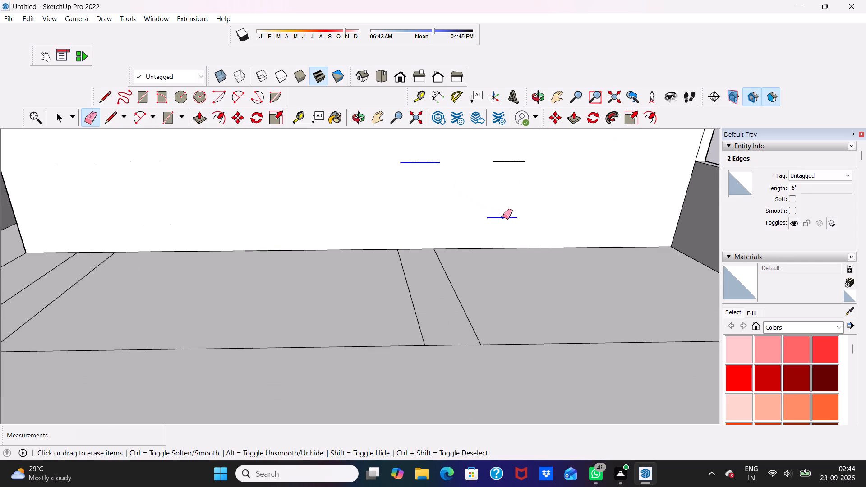
left_click_drag(503, 217, 519, 161)
Pull the top storey's plain inner-wall face forward to the parallel line across the floor, finishing with a pull of about 1' 1".
scroll(504, 222, "down", 2)
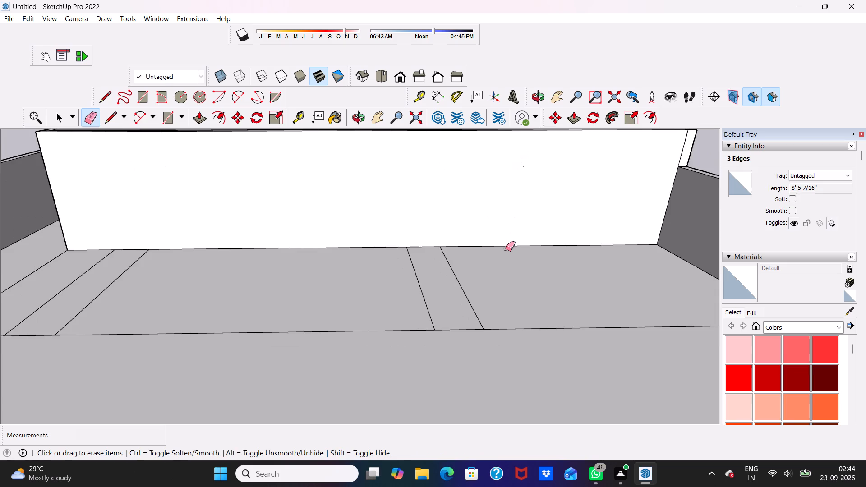
middle_click_drag(505, 248, 493, 237)
key("space")
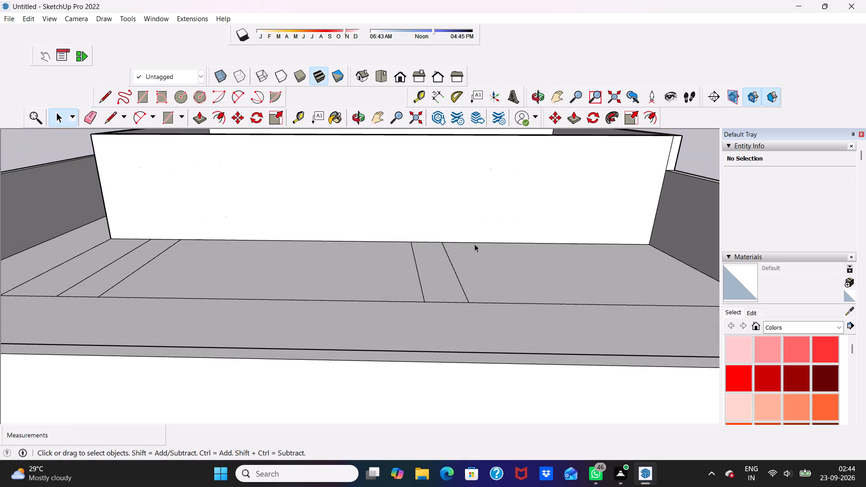
scroll(474, 244, "up", 1)
left_click(497, 207)
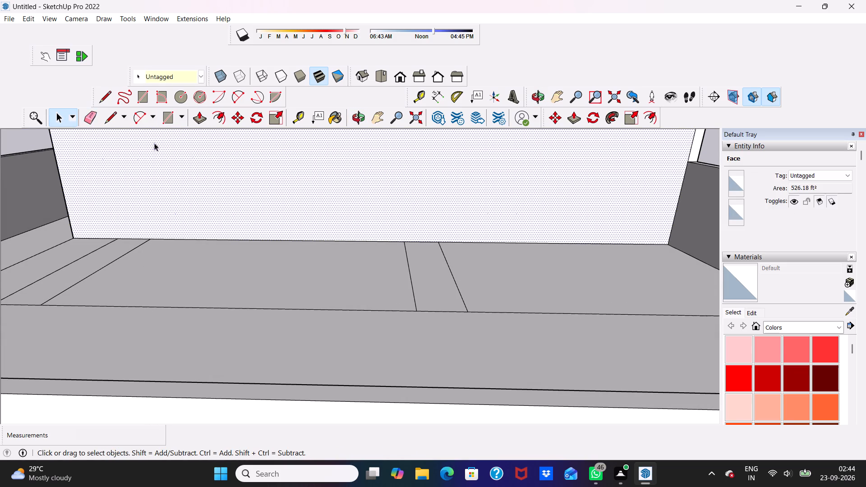
left_click(195, 119)
left_click_drag(186, 149, 183, 159)
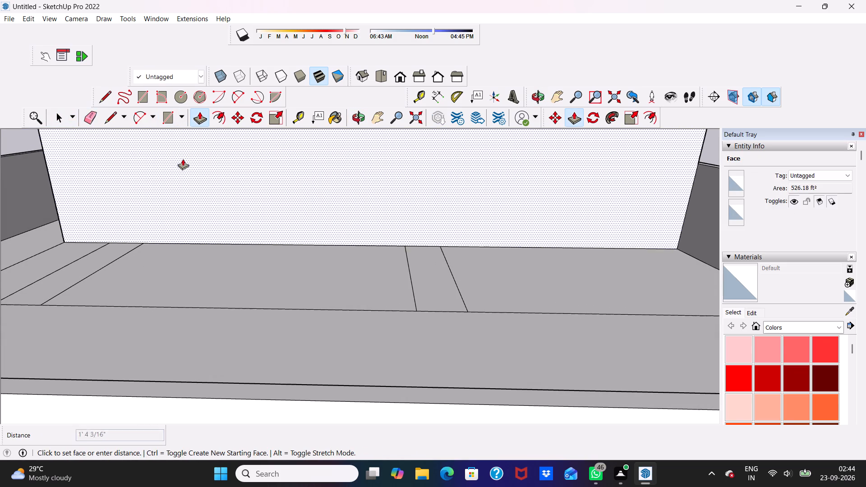
left_click_drag(183, 159, 147, 217)
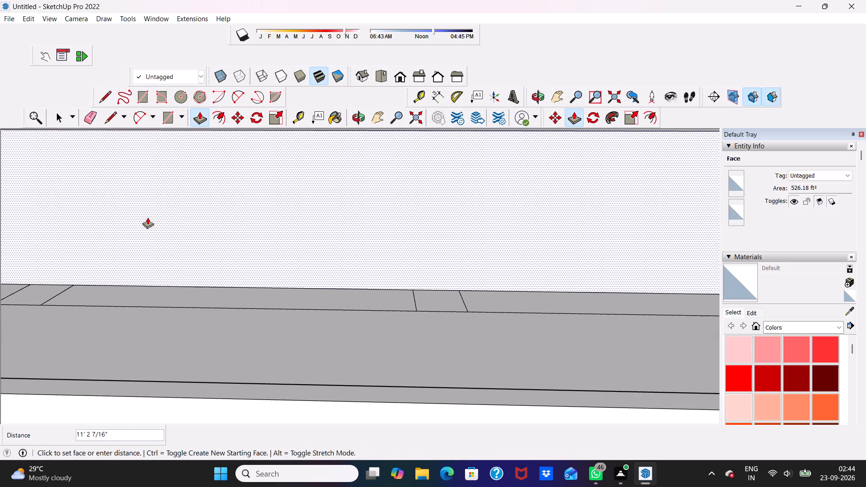
left_click_drag(147, 217, 135, 234)
left_click_drag(135, 234, 134, 237)
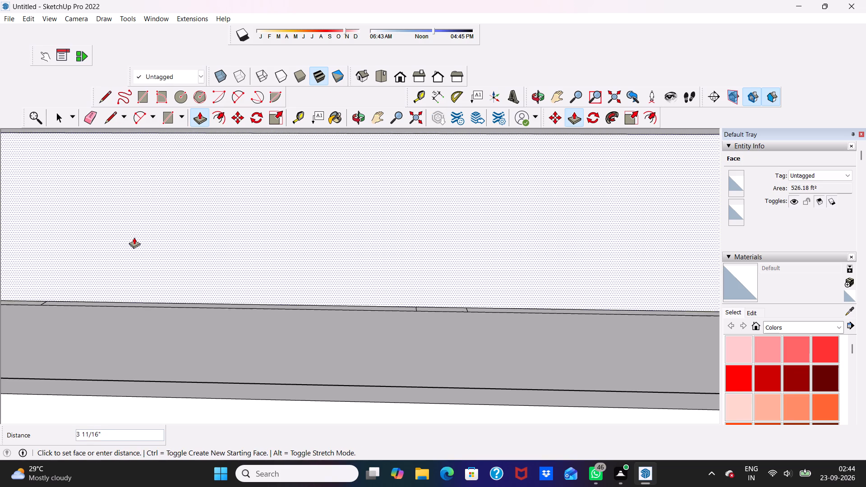
left_click_drag(134, 237, 130, 244)
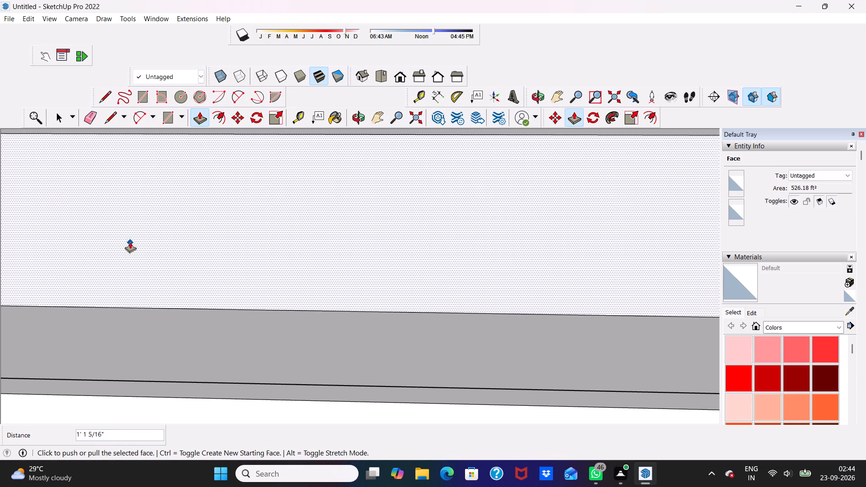
Erase the leftover upright door and window edges and the floor strip lines behind the top storey's pulled-forward wall.
scroll(392, 258, "down", 3)
scroll(389, 269, "up", 1)
scroll(399, 276, "down", 4)
middle_click_drag(428, 289, 336, 343)
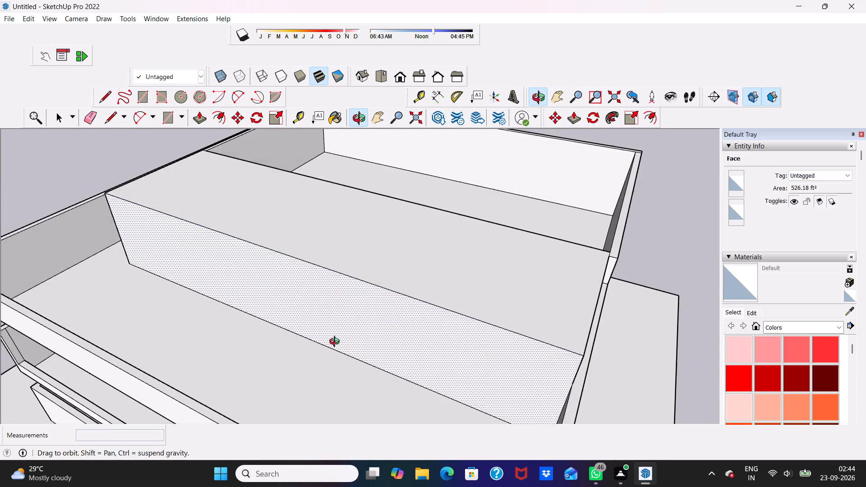
middle_click_drag(336, 343, 459, 362)
scroll(464, 291, "down", 5)
middle_click_drag(464, 295, 23, 283)
scroll(304, 279, "up", 4)
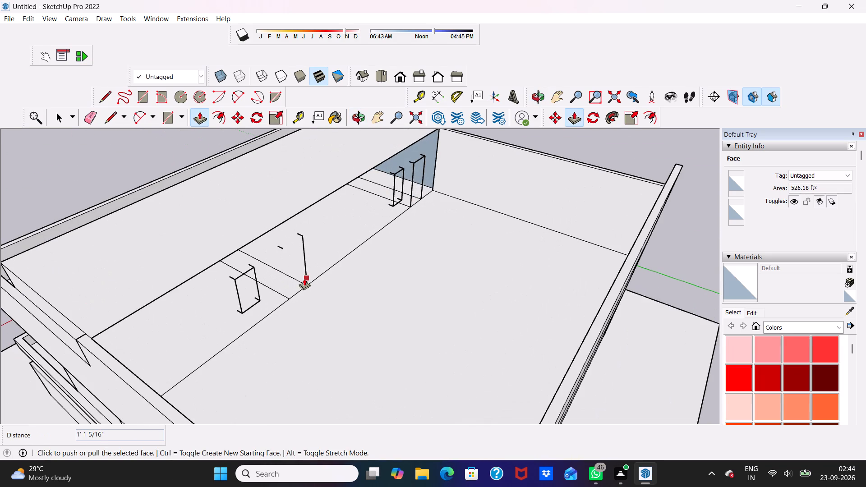
key("space")
key("space")
scroll(341, 283, "up", 5)
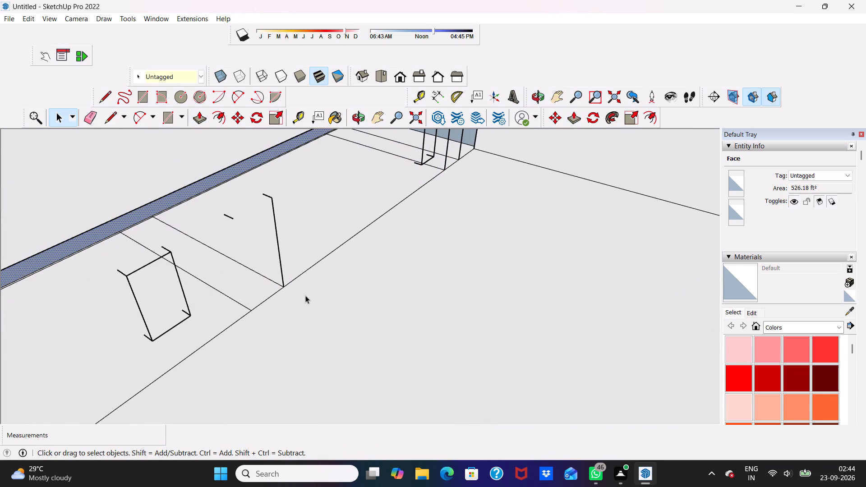
middle_click_drag(304, 295, 353, 275)
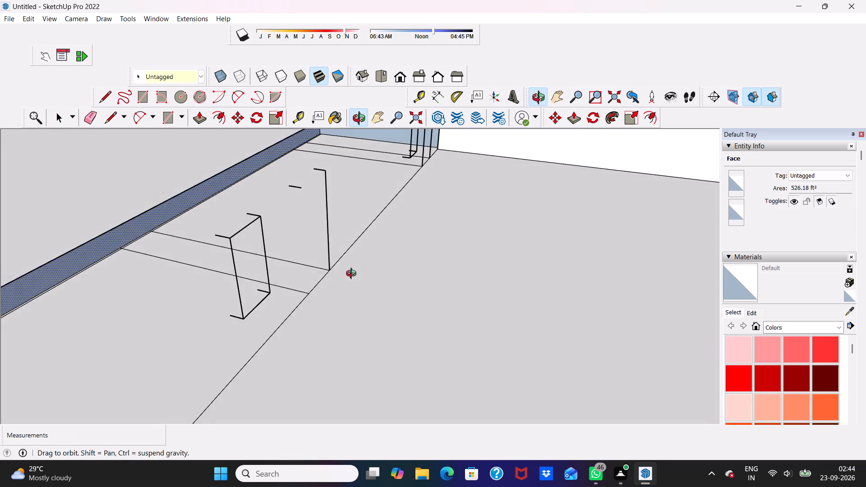
middle_click_drag(353, 275, 283, 305)
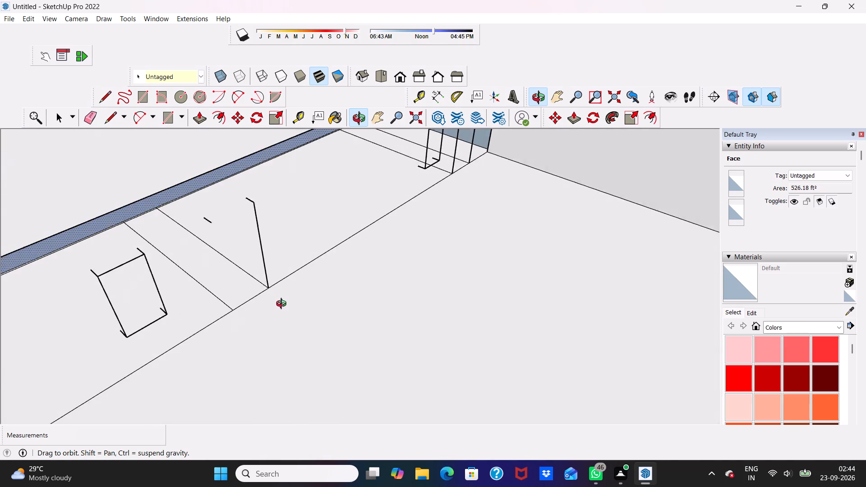
middle_click_drag(283, 305, 272, 308)
scroll(281, 287, "up", 1)
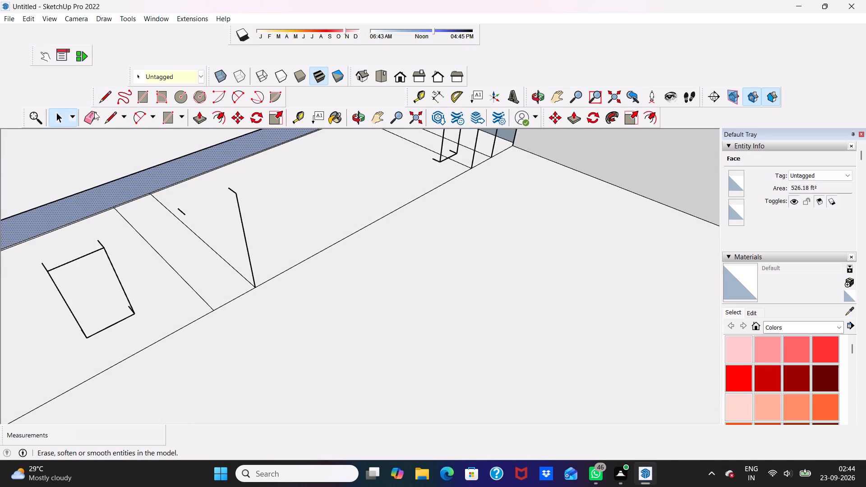
left_click(86, 113)
left_click_drag(56, 280, 262, 216)
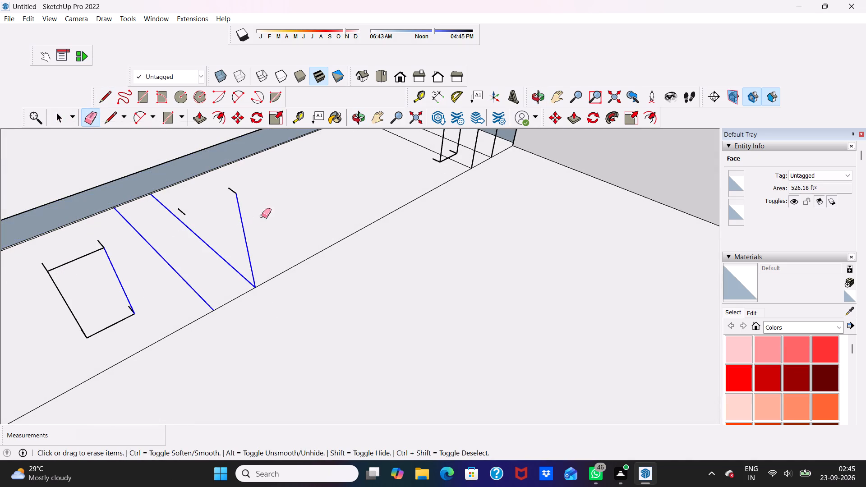
left_click_drag(262, 216, 493, 142)
left_click_drag(495, 147, 446, 164)
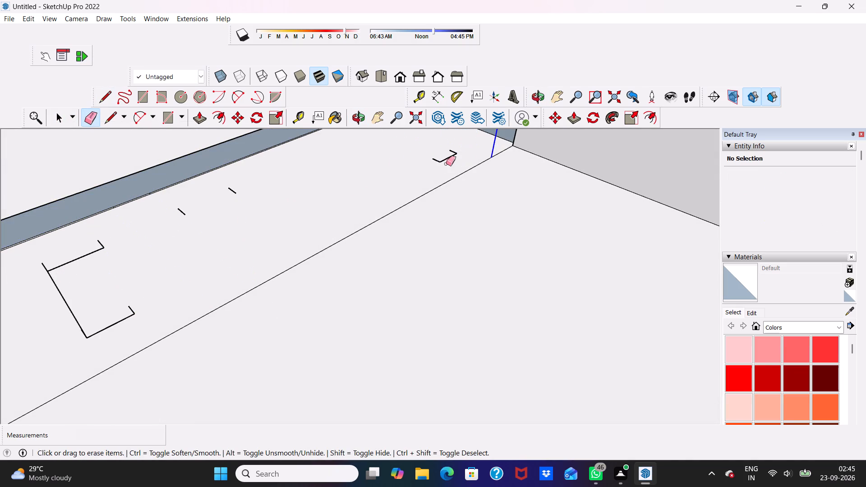
left_click_drag(446, 164, 132, 315)
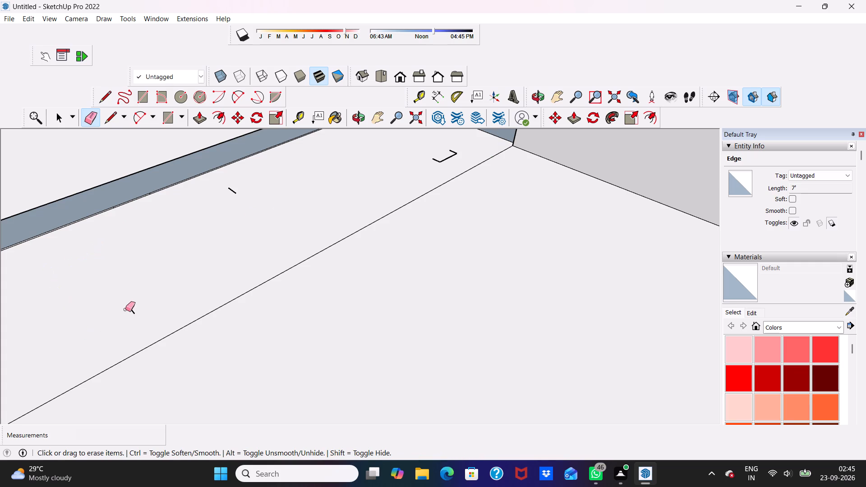
Erase the remaining short stray edges of the old door and window openings behind the top storey's wall.
left_click(133, 310)
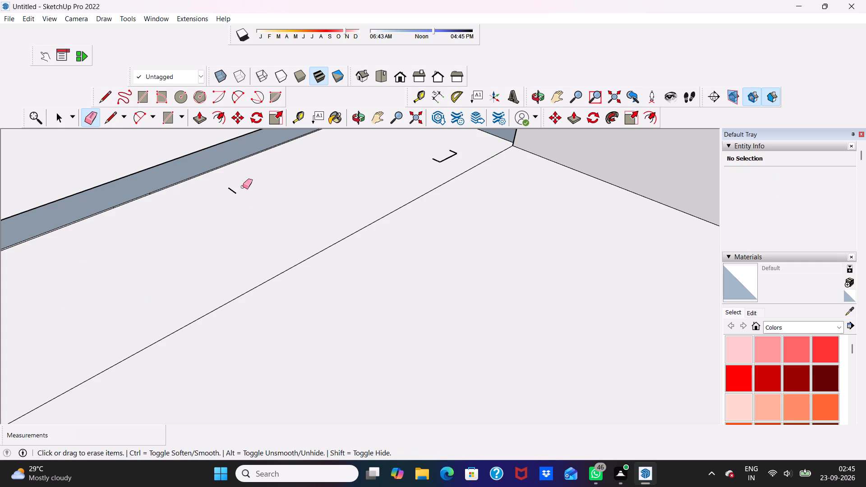
left_click(233, 194)
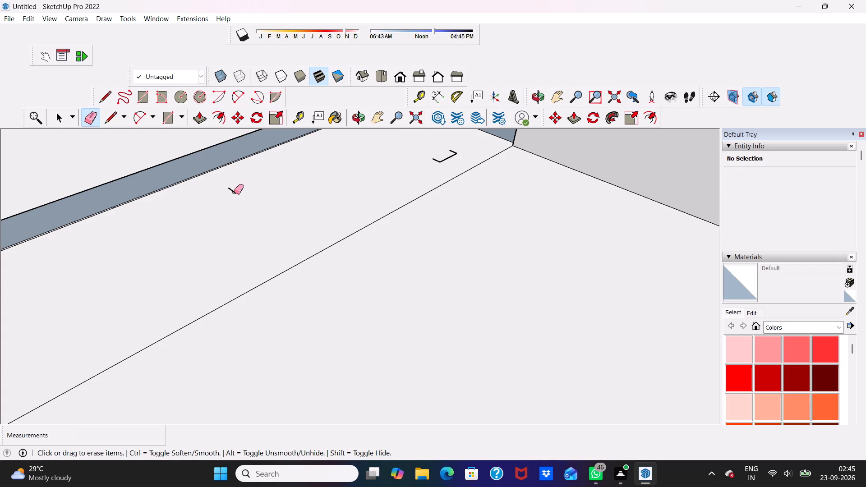
left_click(231, 192)
left_click_drag(458, 150, 458, 149)
left_click_drag(458, 149, 438, 161)
left_click(443, 158)
Examine the three stacked storeys from the front and the top storey from above.
scroll(283, 239, "down", 3)
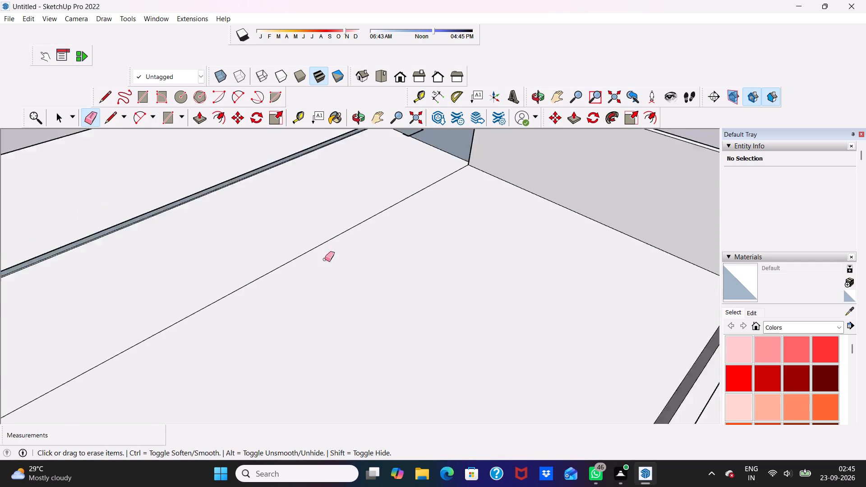
scroll(325, 259, "down", 2)
scroll(371, 285, "down", 6)
middle_click_drag(383, 286, 754, 198)
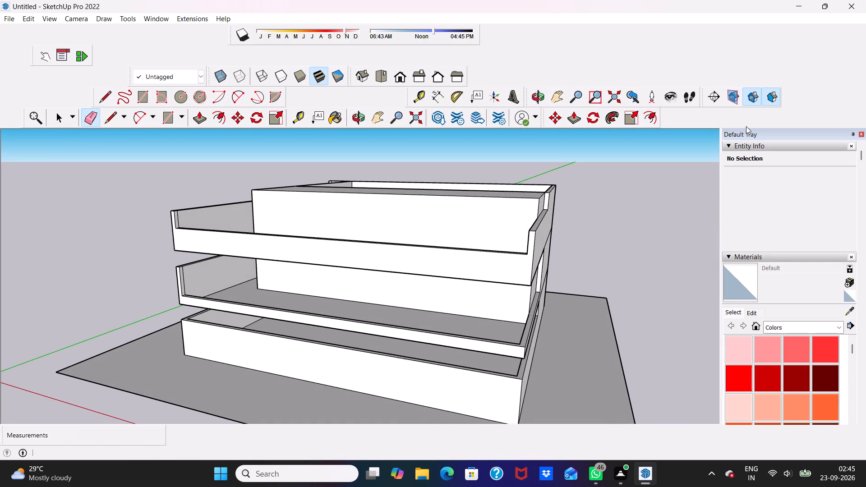
middle_click_drag(530, 302, 612, 287)
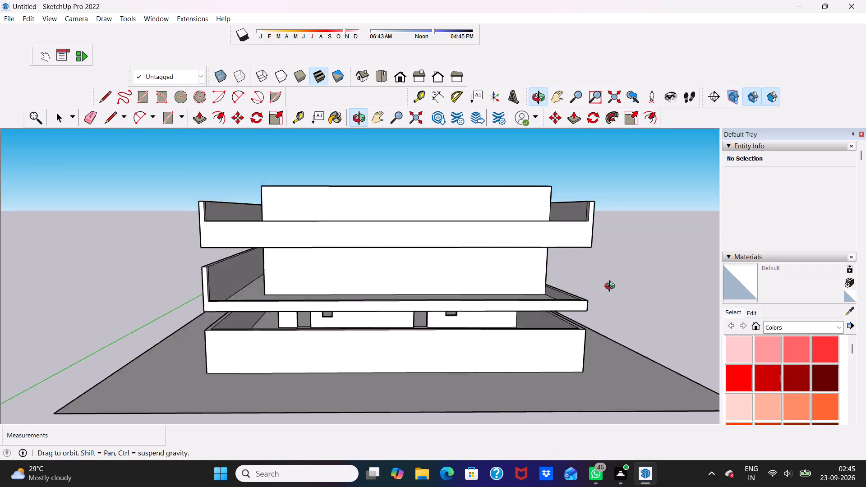
middle_click_drag(612, 287, 604, 323)
scroll(474, 228, "up", 3)
middle_click_drag(471, 222, 231, 314)
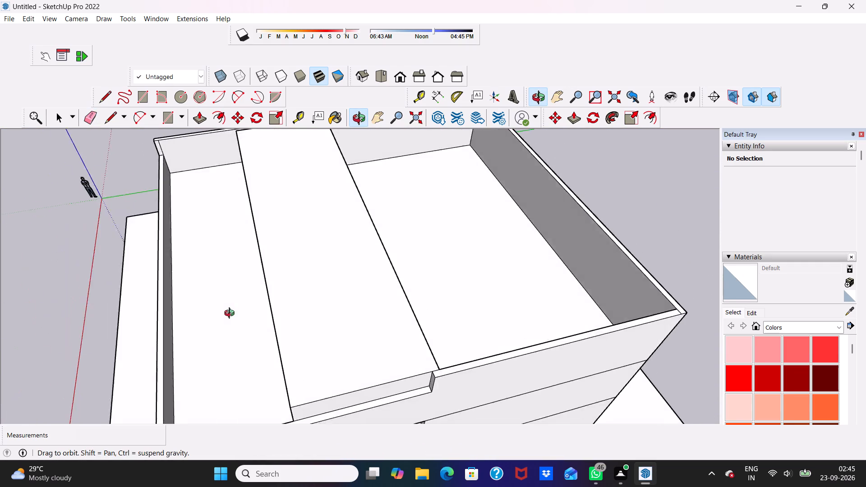
Erase the remaining short stray edges beneath the top storey's slab and the floor line running across the room behind them.
middle_click_drag(231, 314, 0, 276)
scroll(388, 290, "up", 3)
scroll(364, 291, "down", 3)
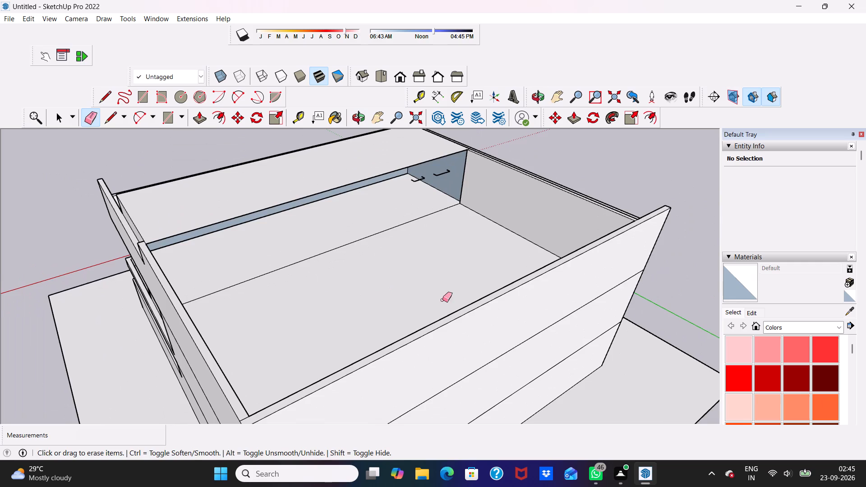
scroll(367, 276, "down", 7)
middle_click_drag(383, 271, 551, 161)
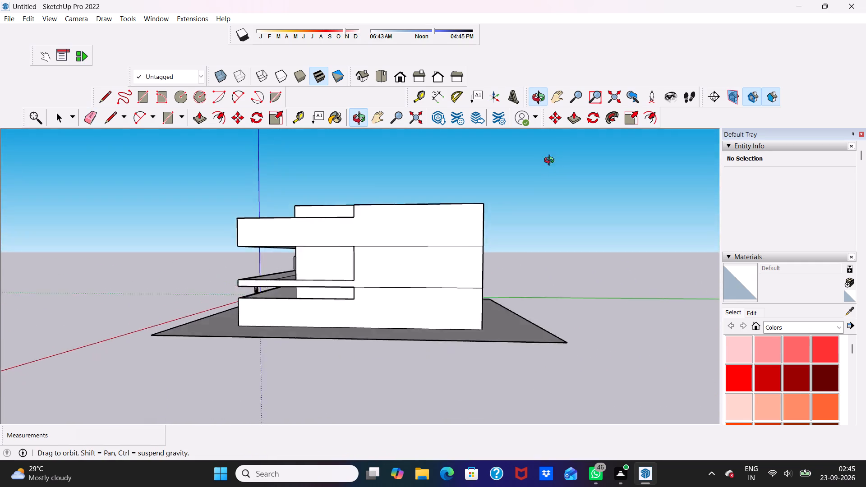
middle_click_drag(551, 161, 704, 197)
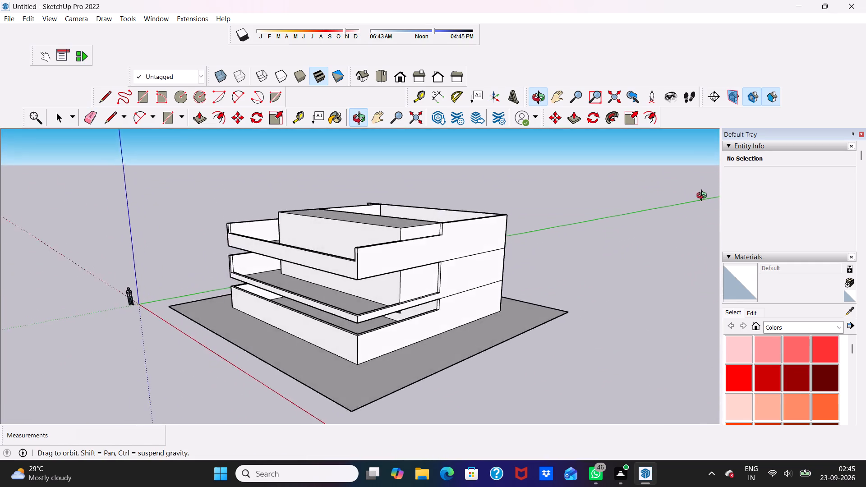
middle_click_drag(704, 197, 355, 303)
scroll(410, 238, "up", 6)
left_click_drag(423, 219, 390, 221)
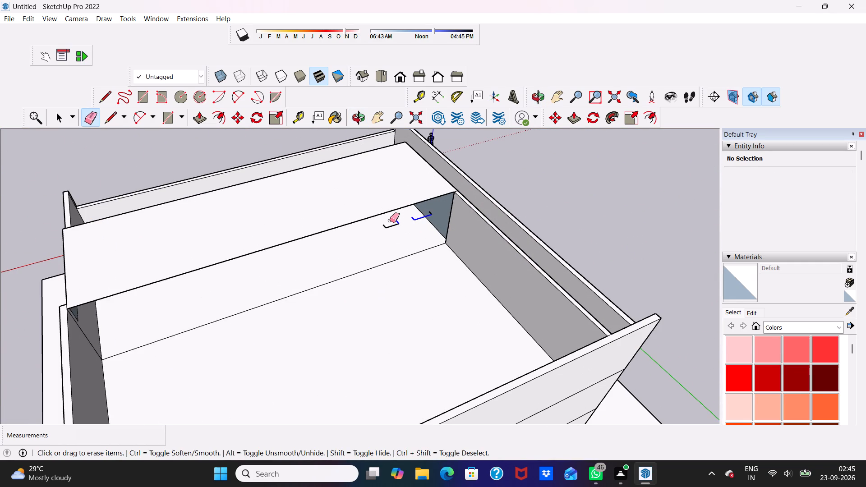
left_click_drag(390, 221, 390, 227)
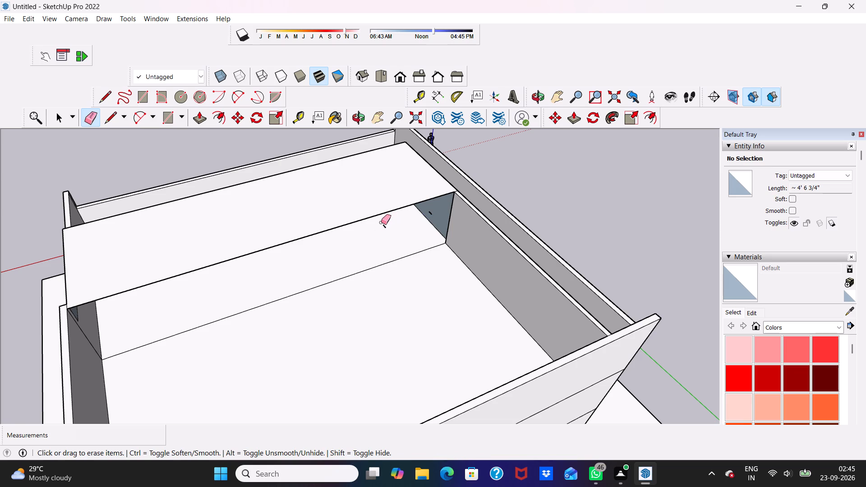
left_click(386, 227)
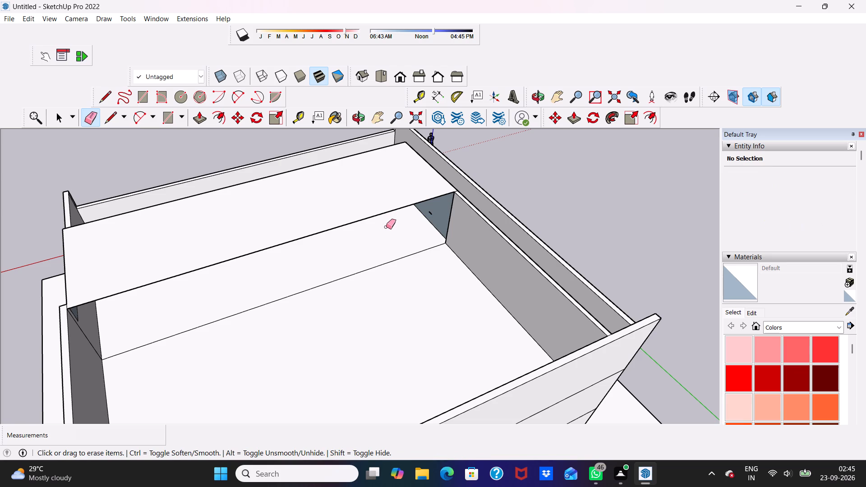
left_click(431, 213)
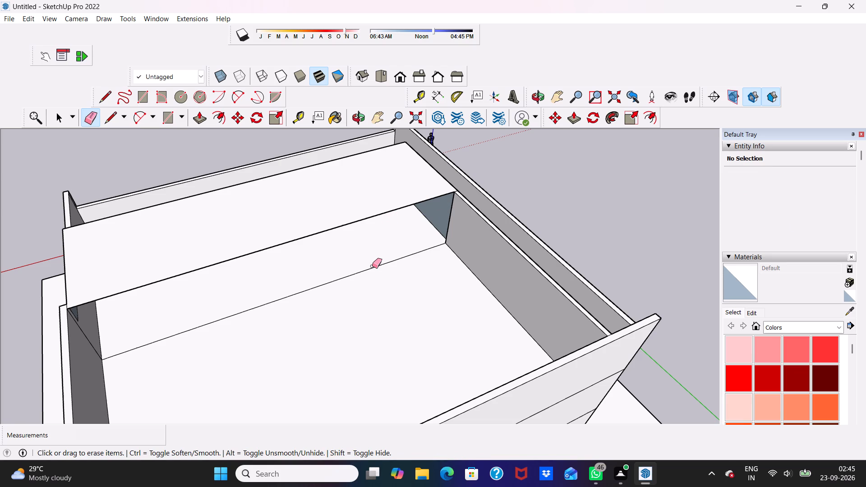
left_click(372, 266)
left_click(372, 269)
Examine the stacked storeys from the front and the top storey's slab and rooms from above.
scroll(280, 278, "down", 3)
middle_click_drag(196, 300, 686, 138)
middle_click_drag(686, 138, 643, 202)
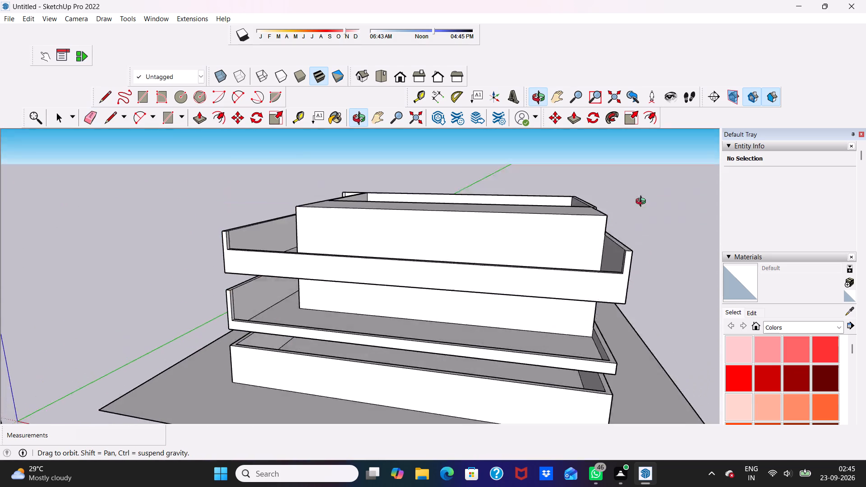
middle_click_drag(643, 202, 637, 211)
middle_click_drag(634, 215, 622, 225)
middle_click_drag(614, 230, 577, 253)
scroll(436, 269, "up", 2)
scroll(465, 235, "down", 4)
middle_click_drag(465, 235, 234, 271)
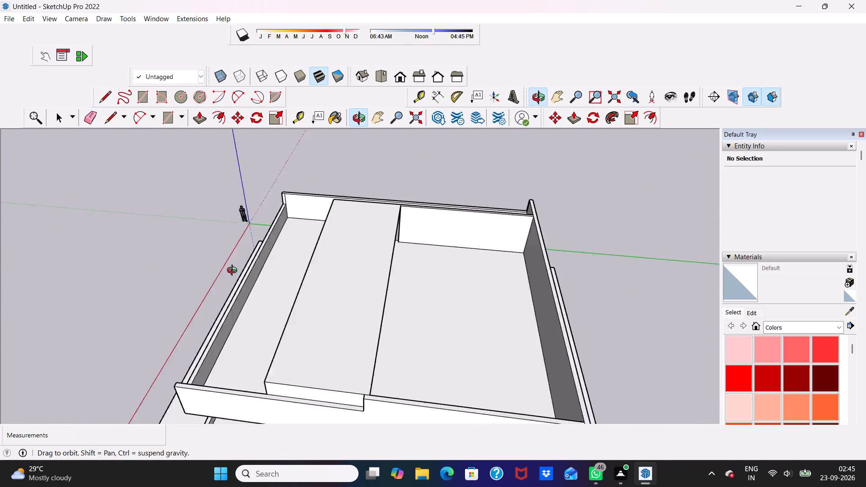
middle_click_drag(234, 271, 229, 271)
Push/Pull the inner wall's back face beneath the top storey's slab about 1' 7" into the room to give the wall thickness.
scroll(326, 278, "up", 3)
scroll(423, 231, "up", 2)
middle_click_drag(417, 234, 404, 227)
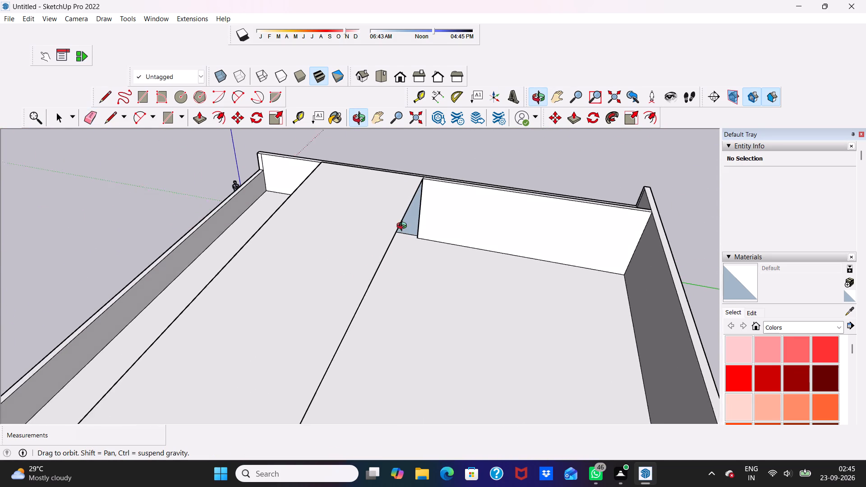
middle_click_drag(404, 227, 313, 207)
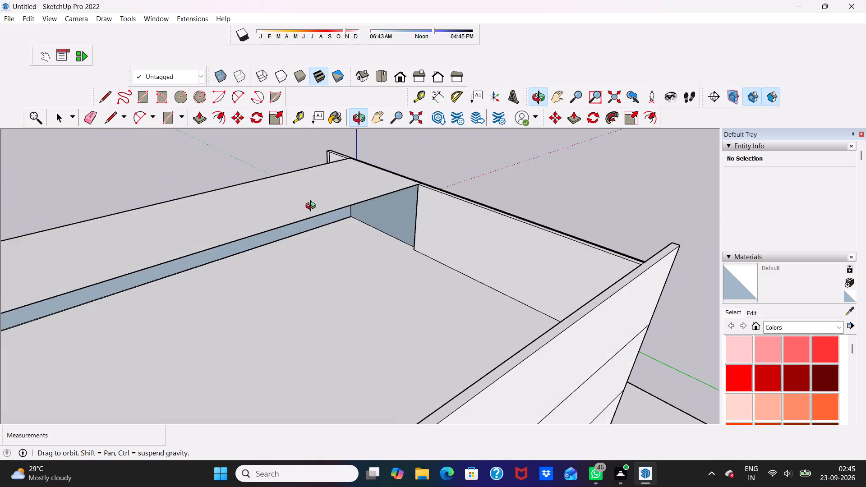
middle_click_drag(313, 207, 313, 180)
scroll(357, 219, "up", 2)
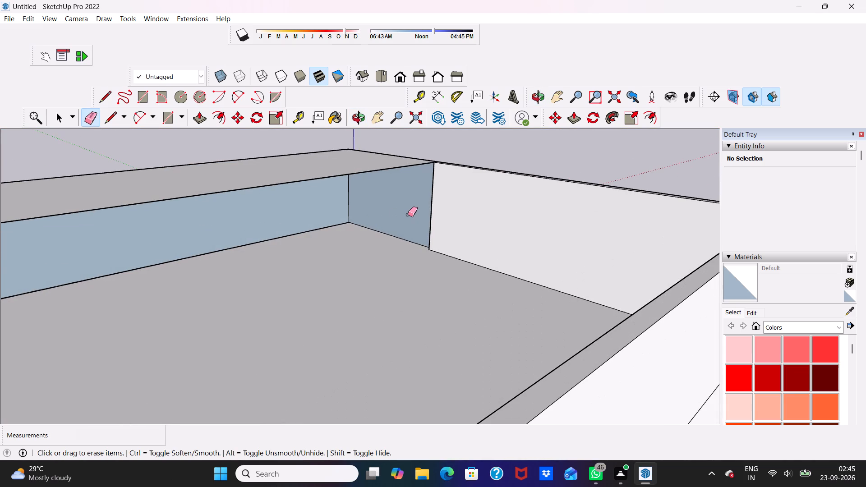
left_click(408, 215)
key("space")
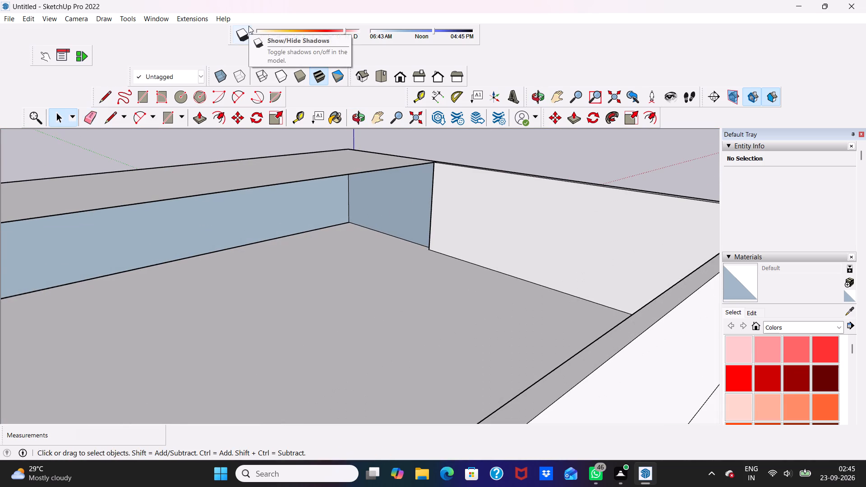
left_click(201, 121)
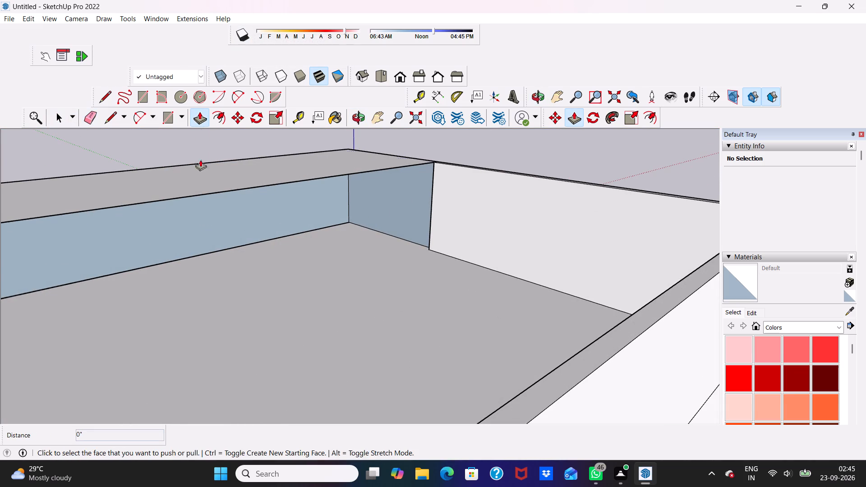
left_click(200, 214)
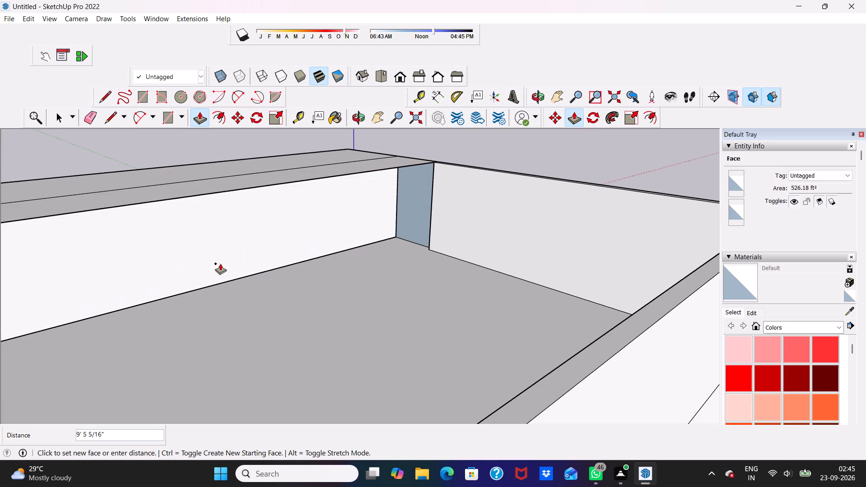
scroll(194, 241, "up", 3)
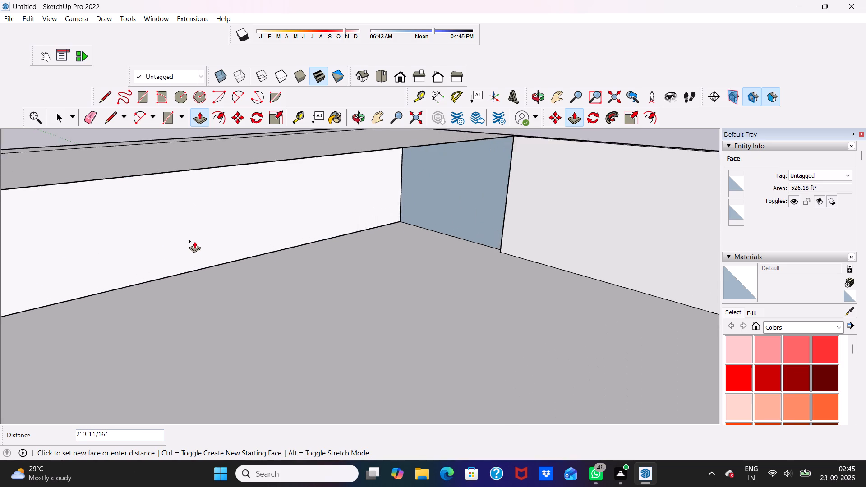
scroll(194, 241, "up", 1)
scroll(187, 250, "down", 8)
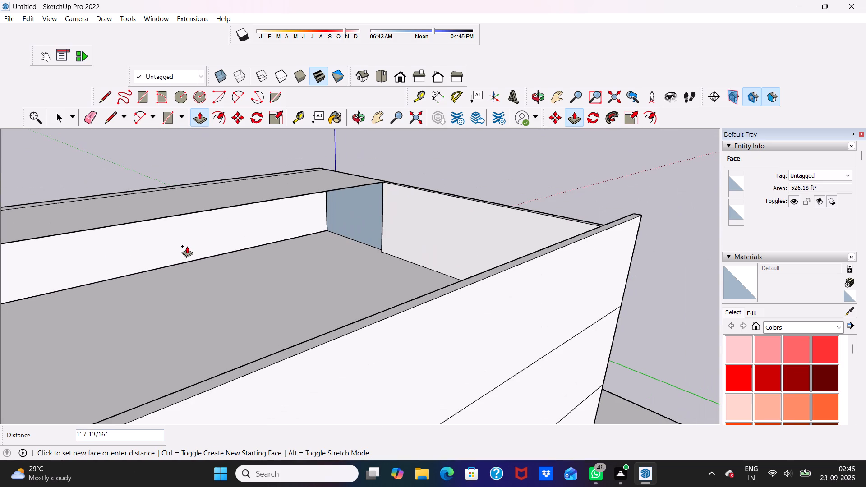
left_click(187, 246)
Push/Pull the recessed side-wall face beneath the slab about 7 5/16" so it lines up with the adjoining side wall.
left_click(350, 208)
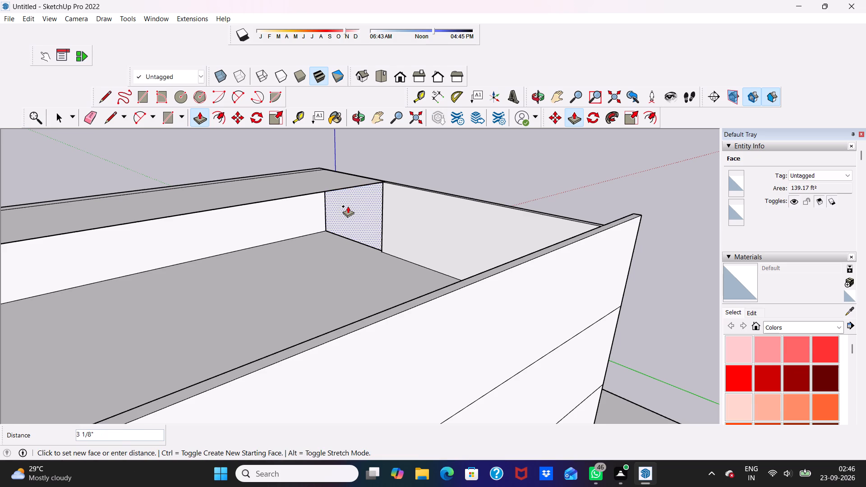
scroll(348, 206, "down", 1)
middle_click_drag(348, 206, 290, 262)
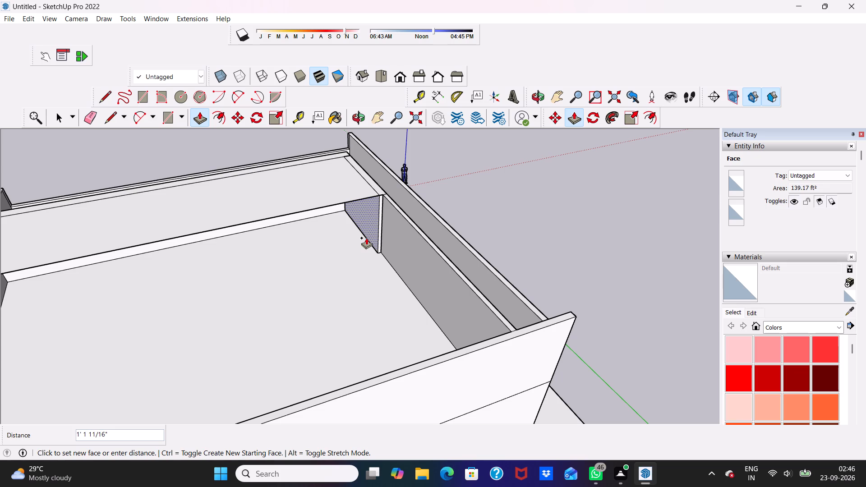
scroll(367, 241, "up", 3)
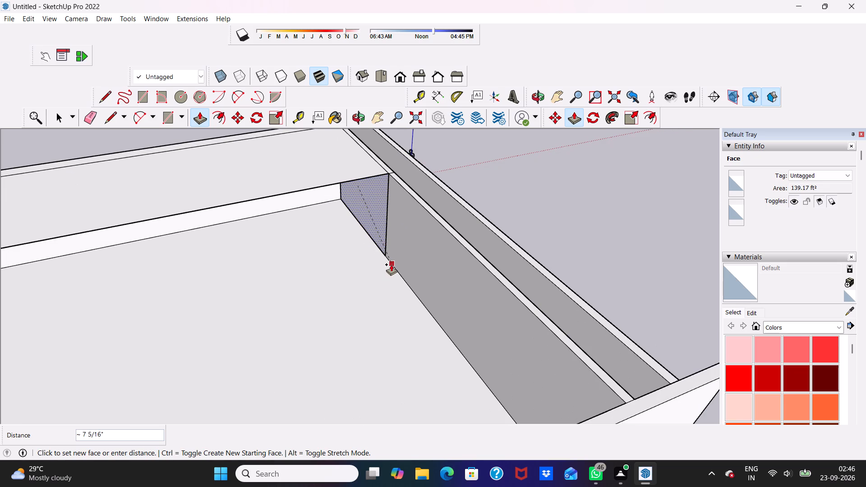
left_click(391, 264)
Push/Pull the small recessed side-wall face beneath the slab at the room's opposite end by about 1' 11".
scroll(341, 247, "down", 4)
middle_click_drag(337, 248, 226, 245)
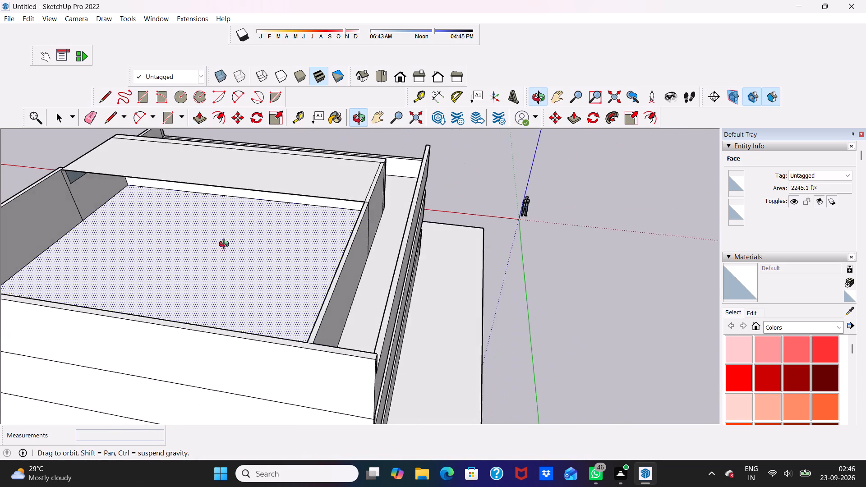
middle_click_drag(226, 245, 222, 220)
scroll(145, 216, "up", 5)
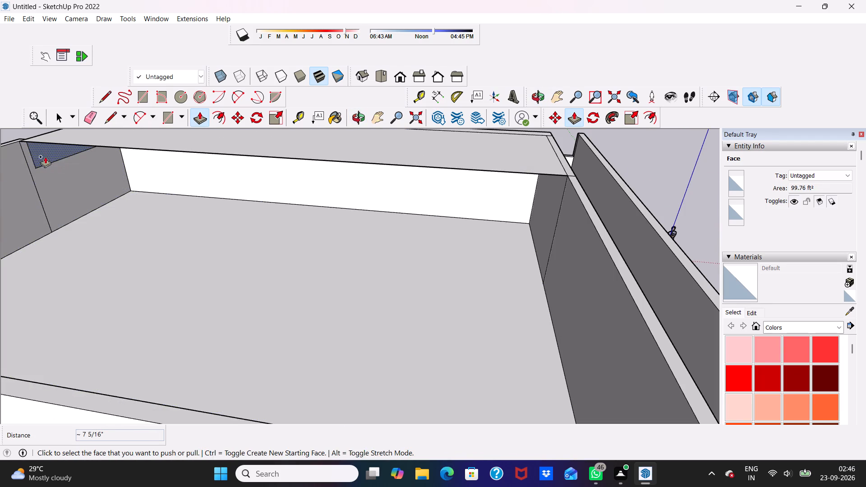
scroll(45, 169, "up", 7)
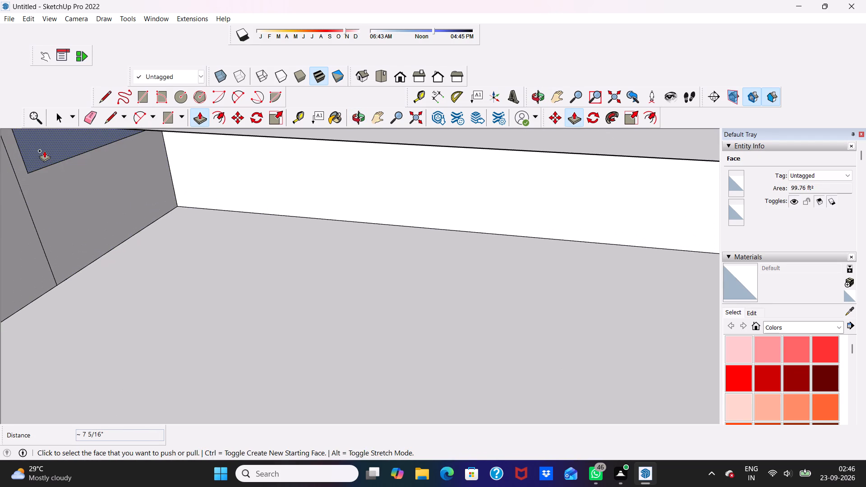
left_click(44, 151)
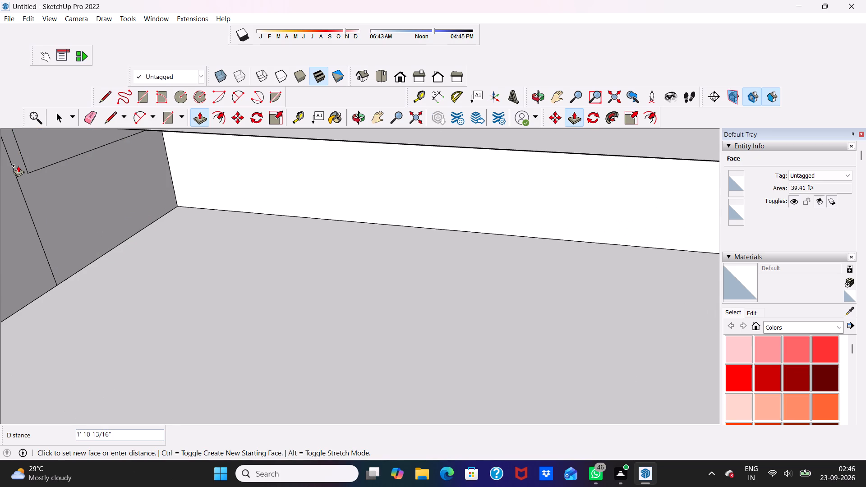
left_click(18, 165)
Erase the slab's room-side edge on the top storey to remove the slab face behind the thickened inner wall.
scroll(232, 233, "down", 4)
middle_click_drag(258, 255, 184, 248)
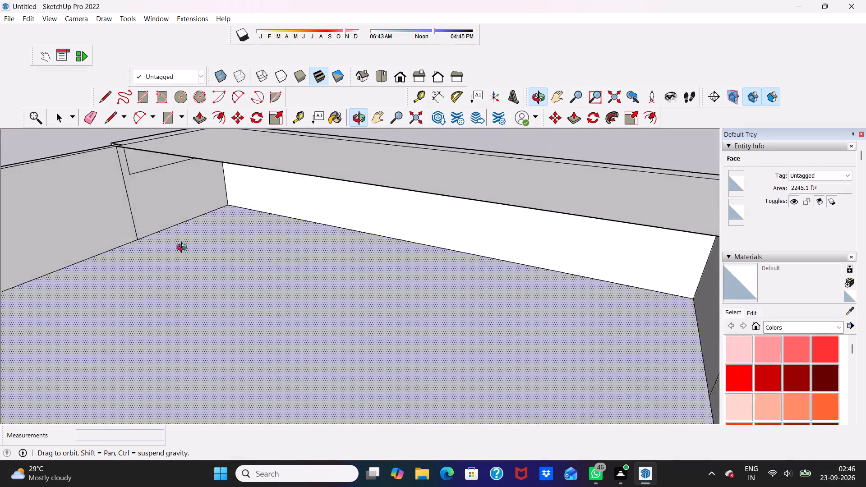
middle_click_drag(184, 248, 29, 278)
scroll(327, 294, "down", 3)
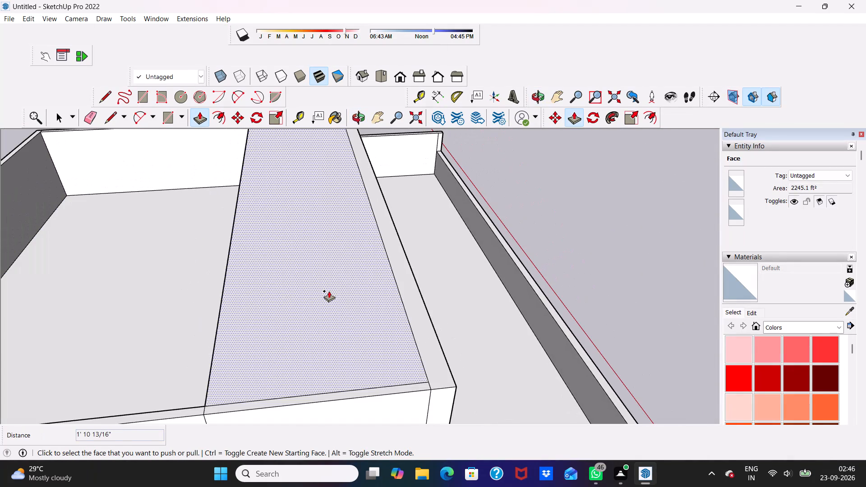
key("space")
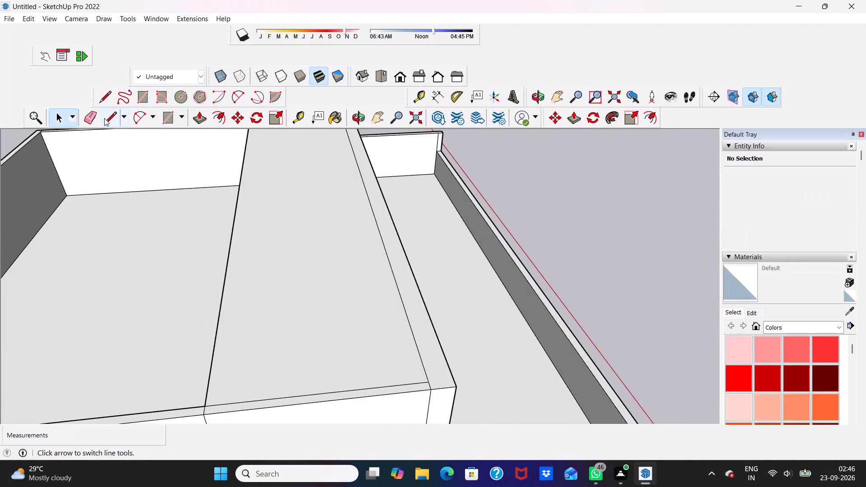
left_click(92, 115)
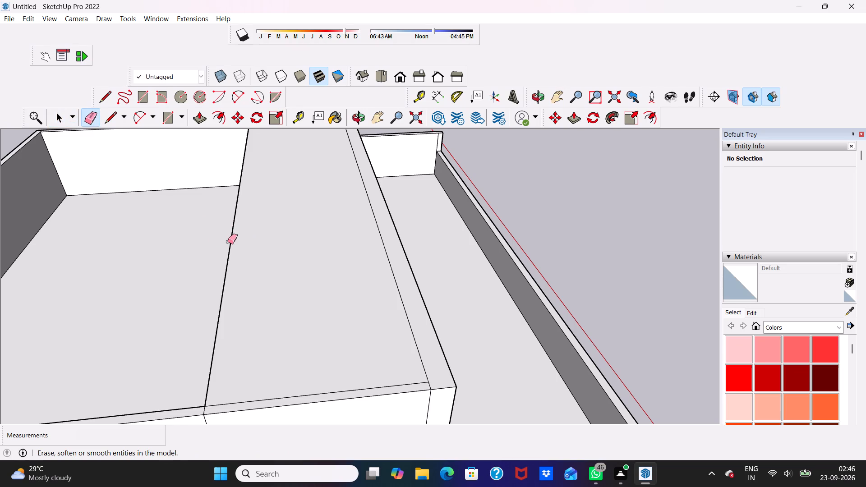
left_click(230, 240)
scroll(469, 265, "down", 4)
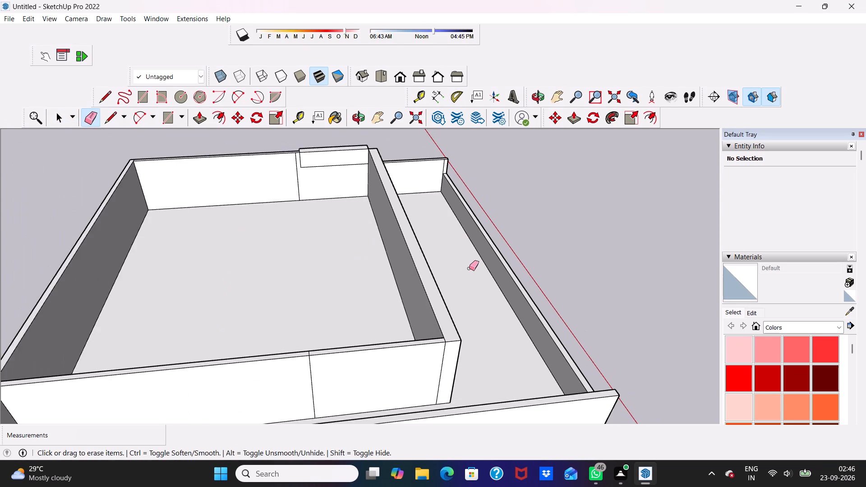
Erase the leftover upright line on the top storey's side wall beside the thickened inner wall.
middle_click_drag(469, 268, 172, 296)
scroll(479, 277, "up", 4)
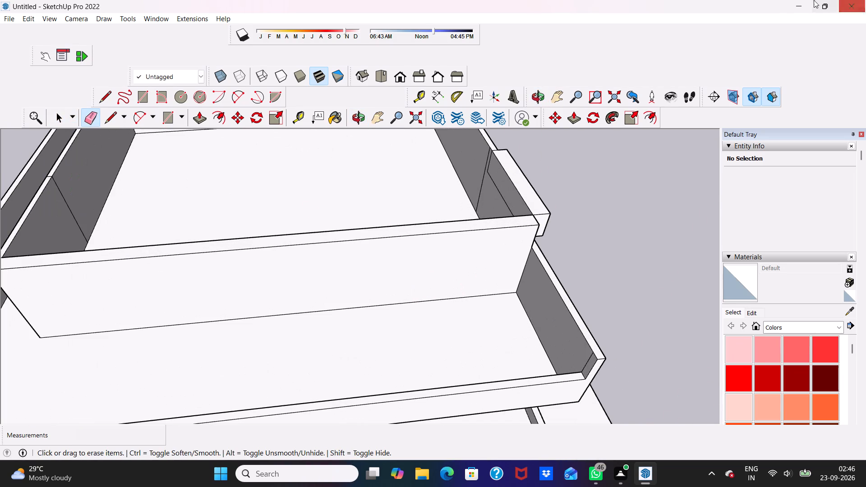
scroll(798, 0, "down", 3)
scroll(797, 87, "up", 3)
scroll(793, 165, "down", 3)
scroll(794, 192, "up", 1)
scroll(603, 195, "down", 2)
scroll(558, 86, "up", 1)
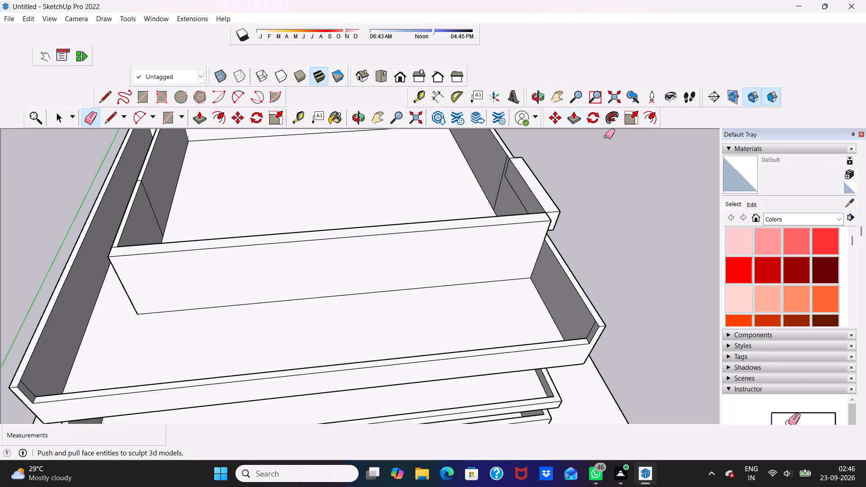
scroll(178, 222, "up", 1)
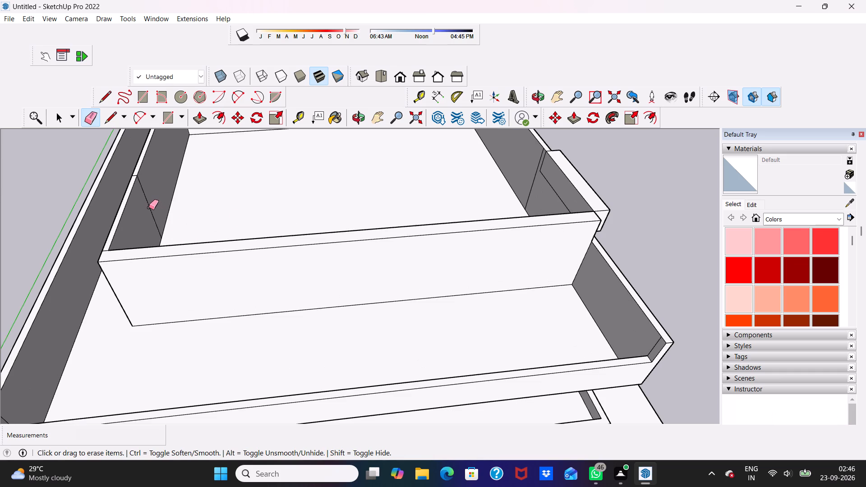
left_click(149, 207)
Erase the short leftover line crossing the top of the same side wall near the inner wall's corner.
scroll(135, 176, "up", 4)
left_click(135, 174)
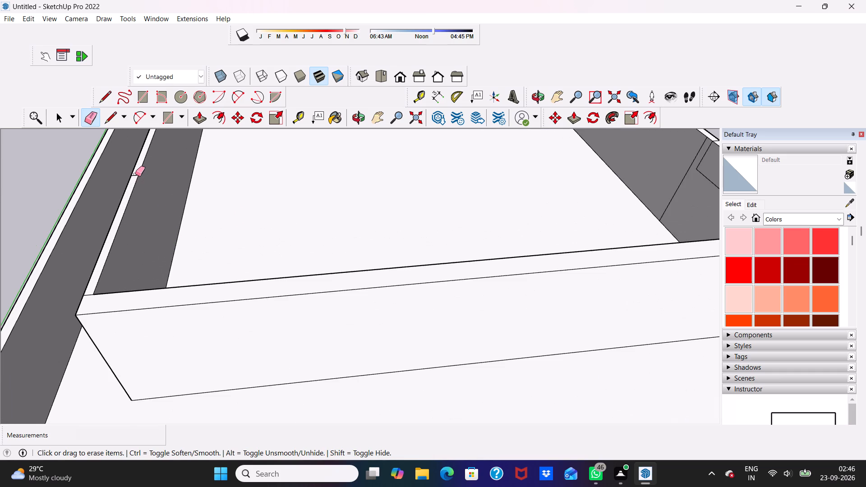
left_click(135, 174)
left_click(134, 174)
middle_click_drag(128, 182, 172, 175)
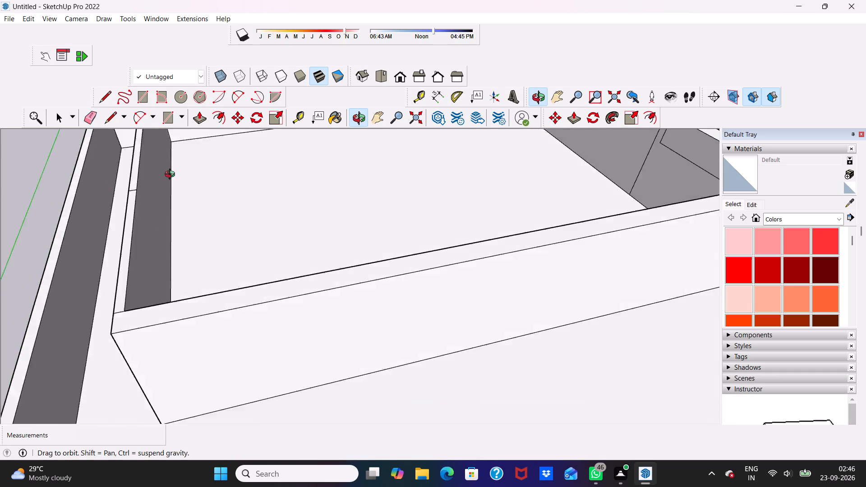
middle_click_drag(172, 175, 257, 164)
scroll(170, 274, "up", 2)
left_click(178, 266)
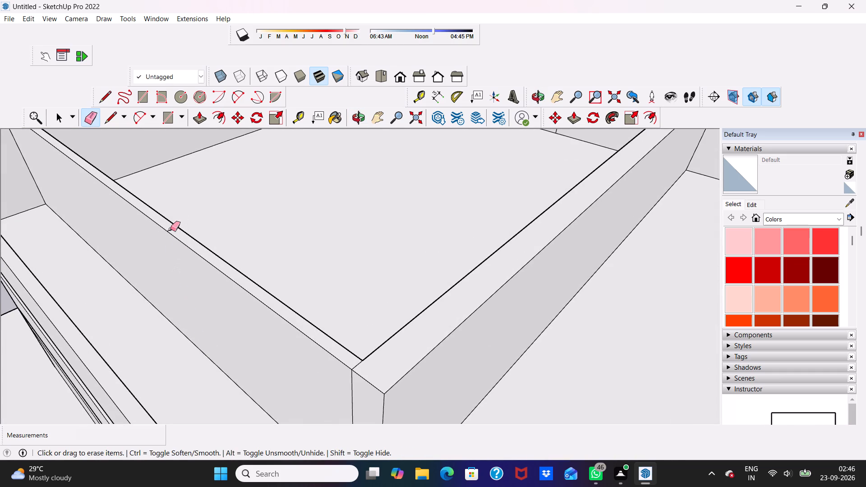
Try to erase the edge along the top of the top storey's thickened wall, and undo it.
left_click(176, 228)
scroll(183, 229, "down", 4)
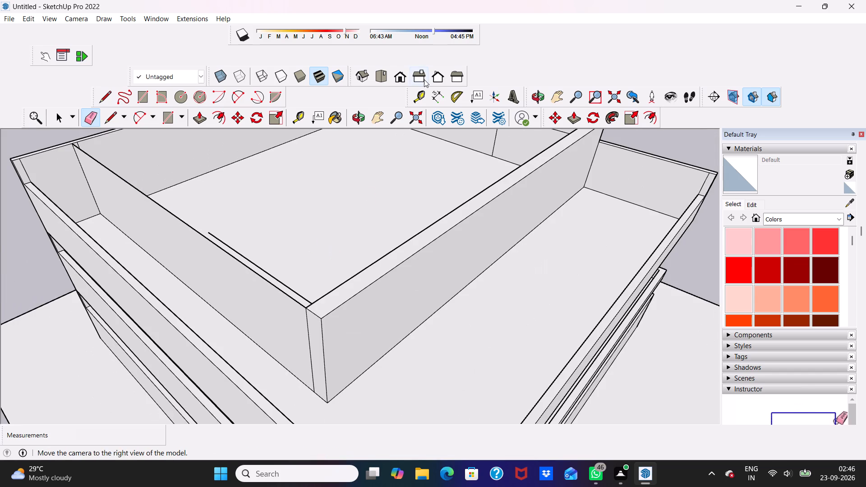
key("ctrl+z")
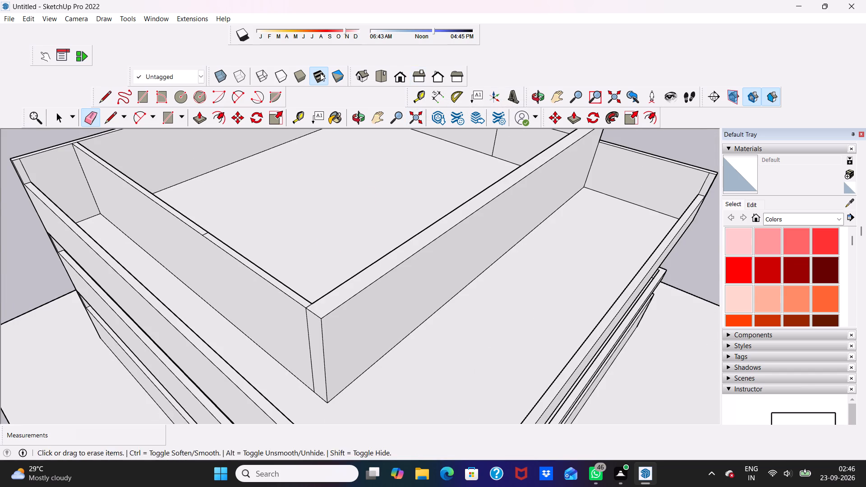
Erase the near upright outer edge of the block projecting from the top storey's side wall at the corner.
scroll(268, 198, "up", 1)
scroll(262, 204, "down", 1)
middle_click_drag(262, 204, 137, 195)
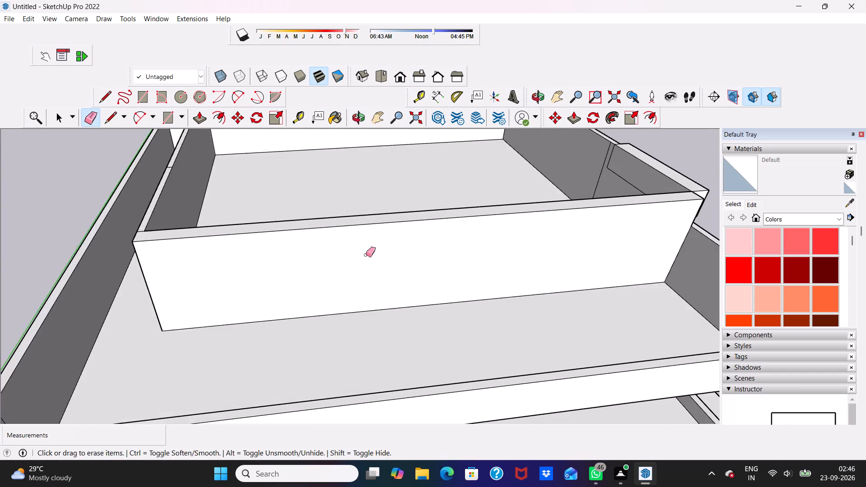
scroll(393, 264, "down", 4)
scroll(630, 210, "up", 7)
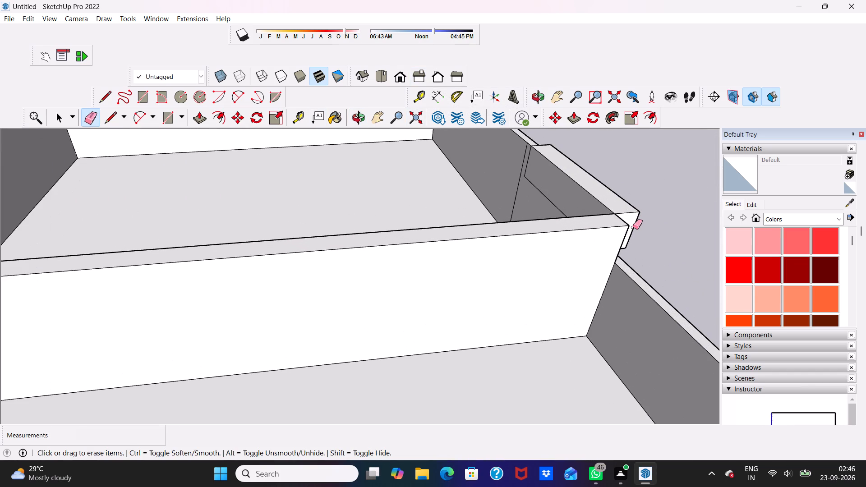
left_click(633, 227)
scroll(631, 217, "up", 2)
left_click(629, 209)
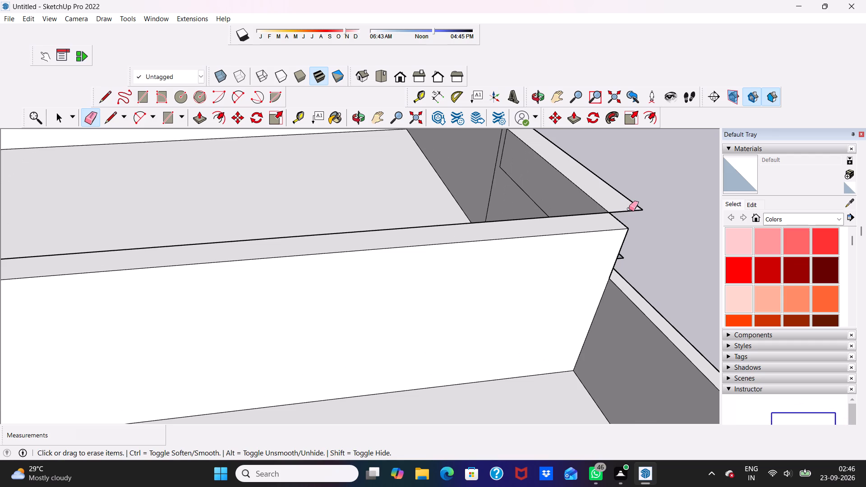
left_click(628, 214)
middle_click_drag(634, 209, 442, 173)
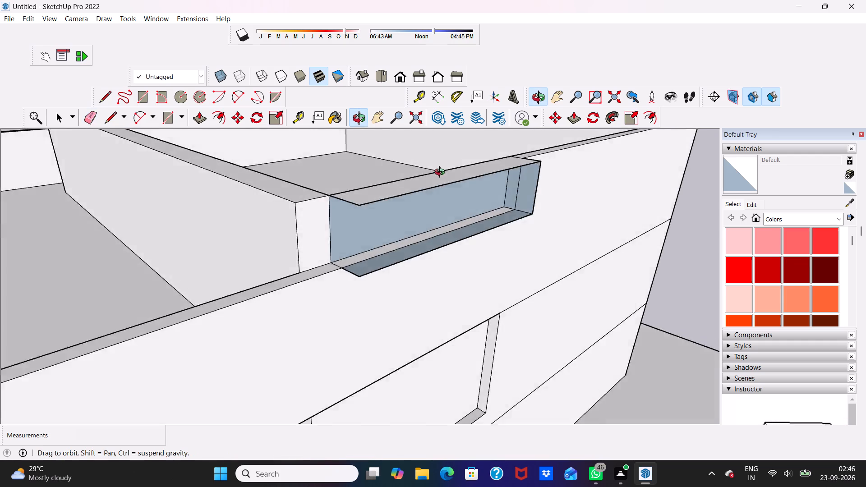
Erase the projecting block's bottom outer edge and the short leftover lines at the near end of the ledge.
middle_click_drag(442, 173, 407, 156)
scroll(385, 241, "up", 2)
left_click(377, 207)
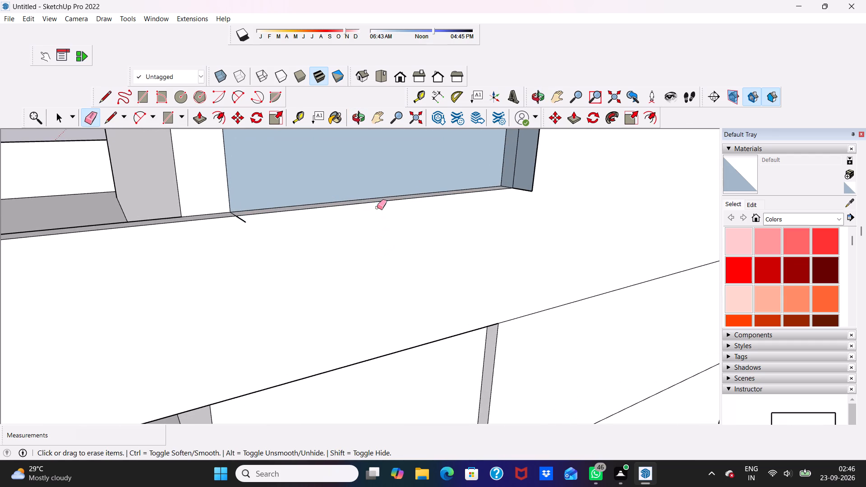
left_click(243, 221)
scroll(244, 217, "up", 2)
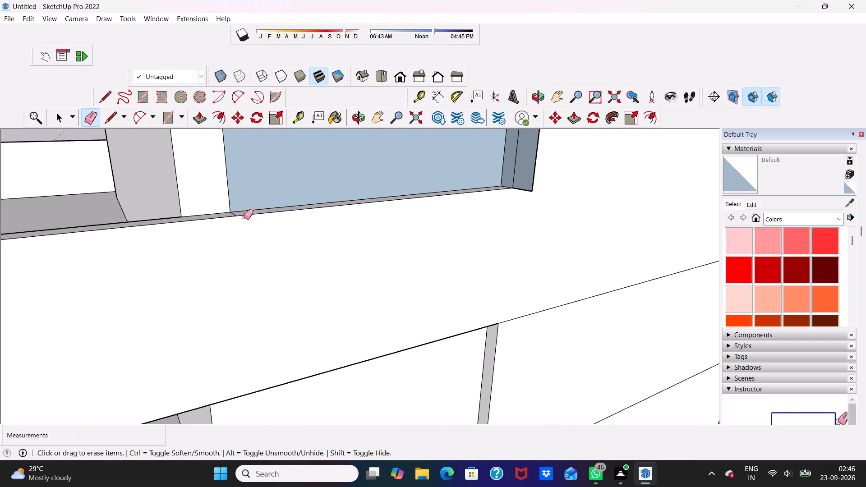
scroll(244, 217, "up", 8)
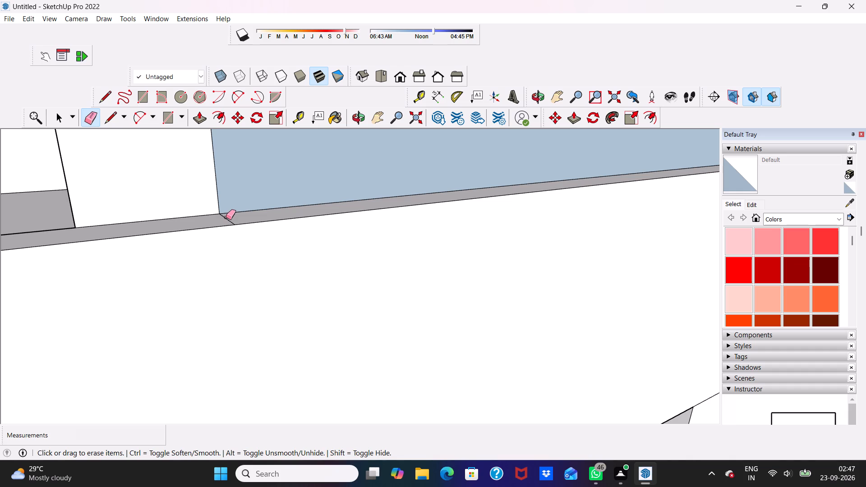
left_click(226, 217)
Erase the upright outer edge and short bottom line at the far end of the projecting block.
scroll(226, 217, "down", 14)
scroll(514, 250, "up", 3)
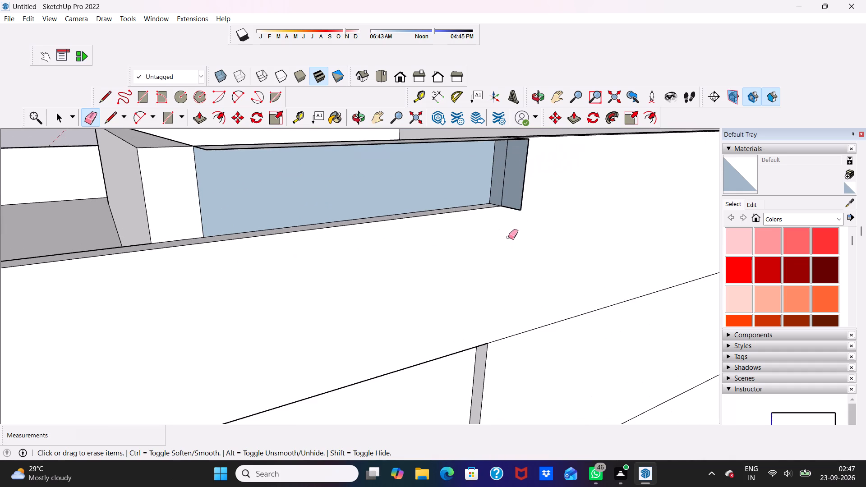
left_click(522, 197)
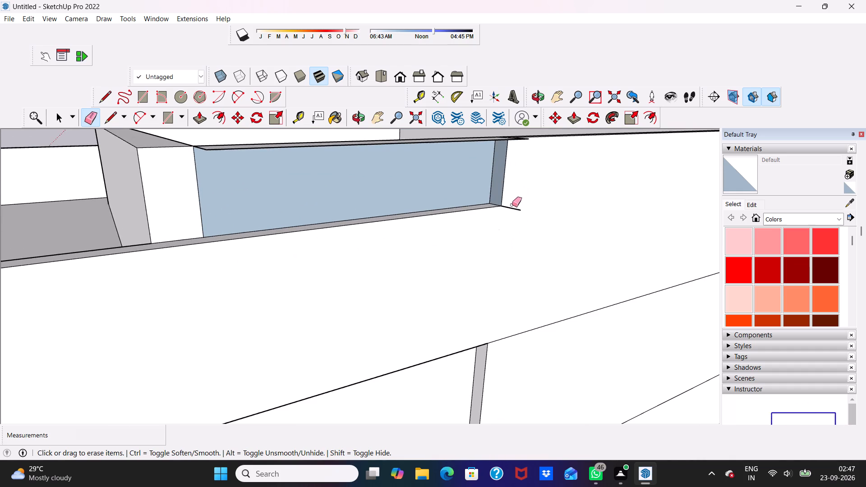
left_click(510, 208)
scroll(506, 197, "up", 5)
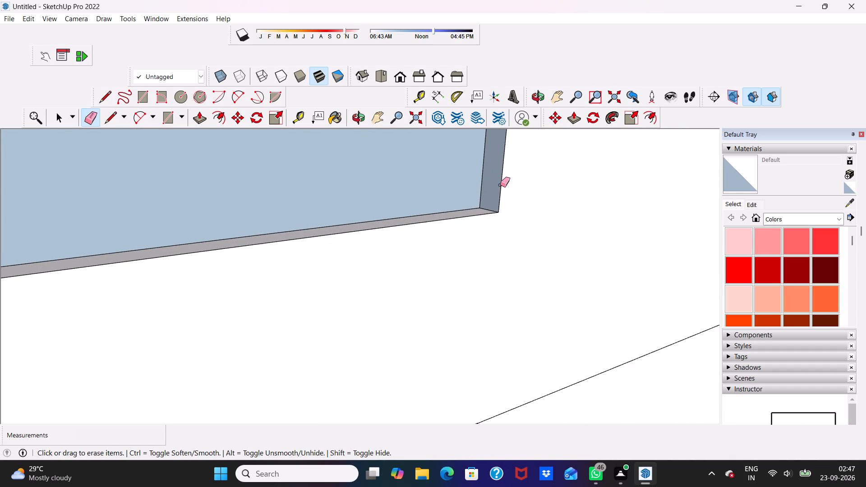
Erase the outer edge of the flap overhanging the side-wall recess and the leftover short lines at both its ends.
scroll(436, 190, "down", 11)
scroll(479, 134, "up", 4)
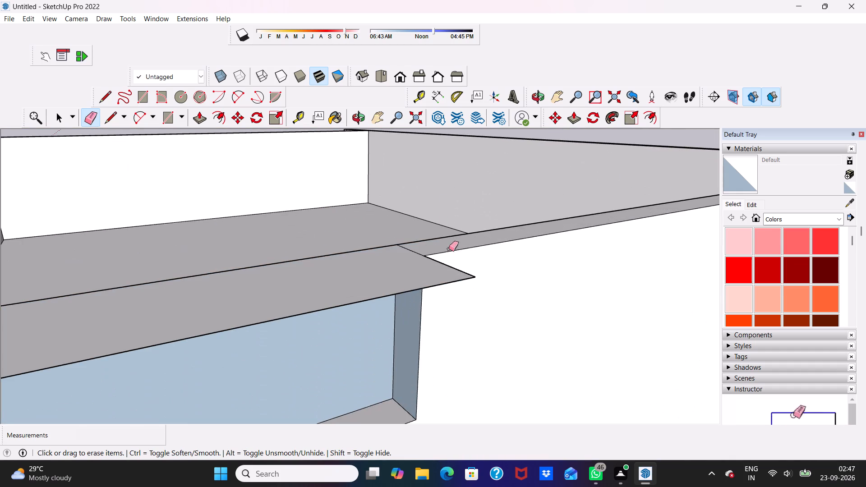
left_click(445, 282)
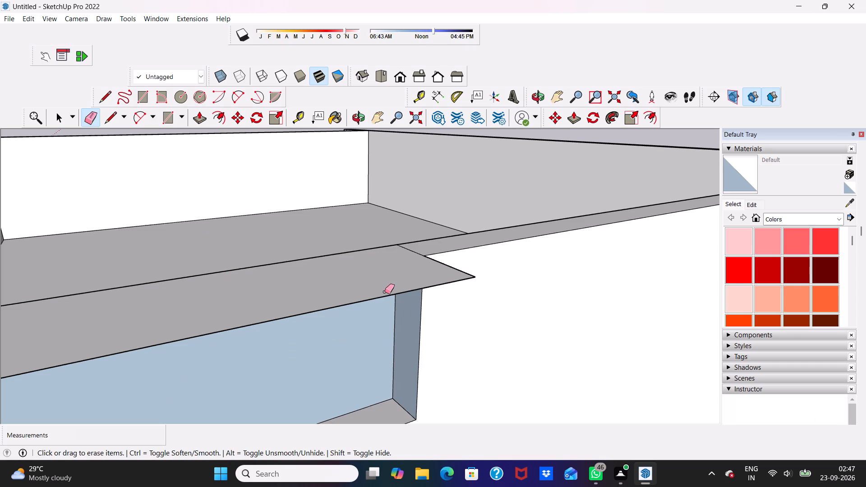
left_click(385, 295)
left_click(383, 297)
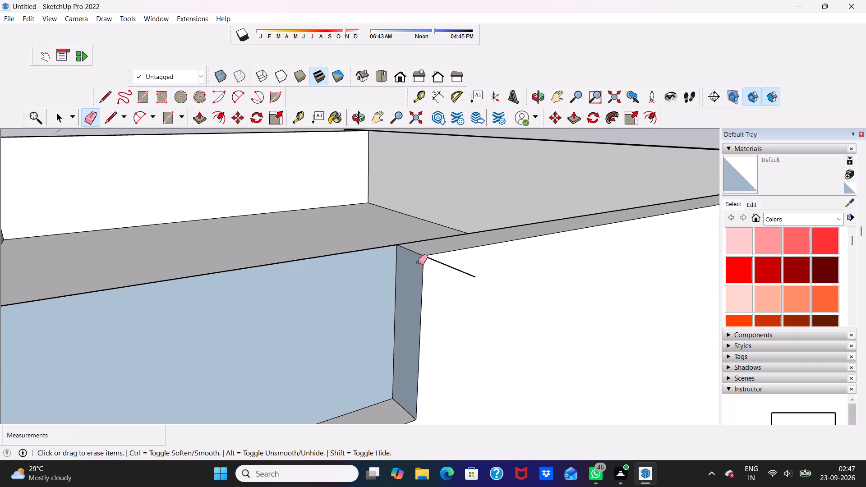
left_click(463, 273)
scroll(415, 259, "down", 4)
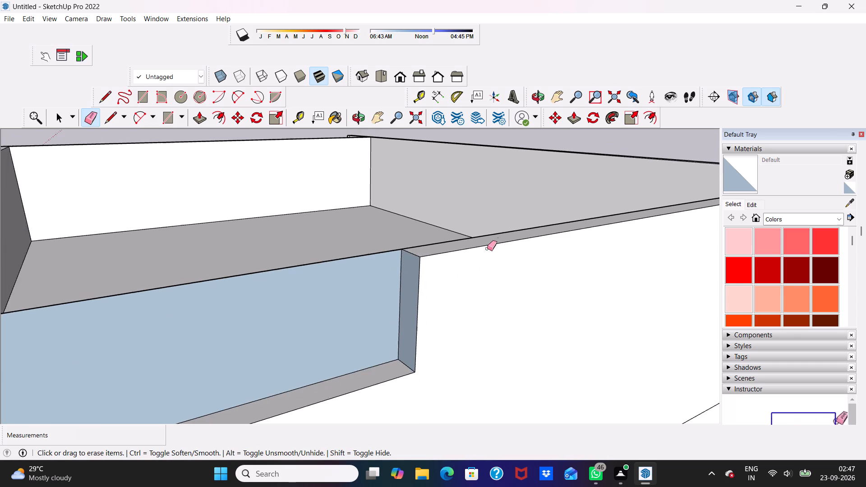
scroll(486, 244, "down", 5)
middle_click_drag(455, 221, 507, 227)
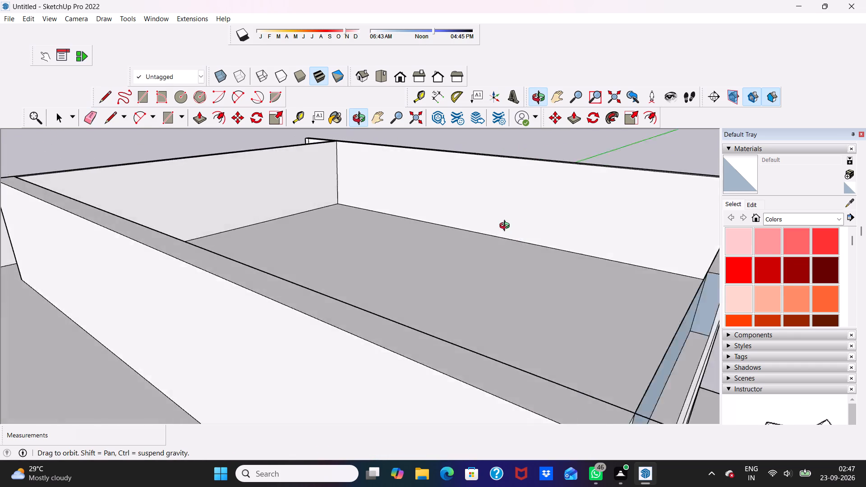
middle_click_drag(507, 227, 499, 218)
left_click(474, 298)
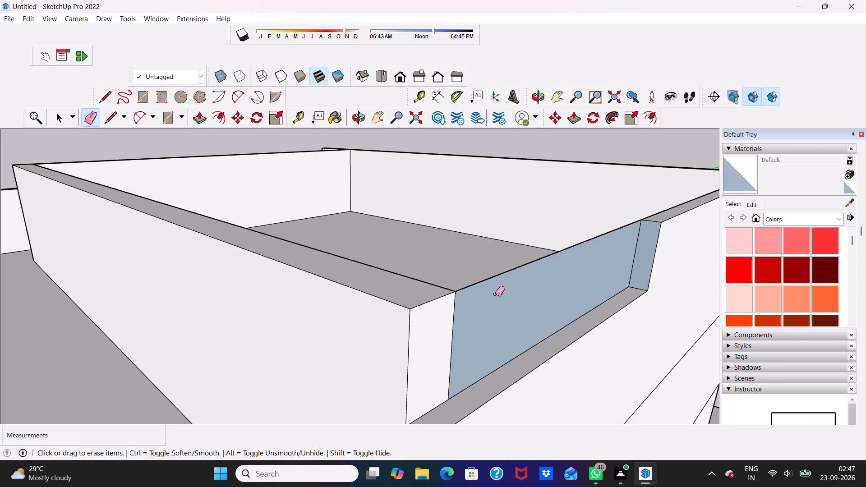
Push/Pull the recessed side-wall face outward by about 9 15/16" to bring it flush with the outer wall.
key("space")
scroll(495, 294, "up", 1)
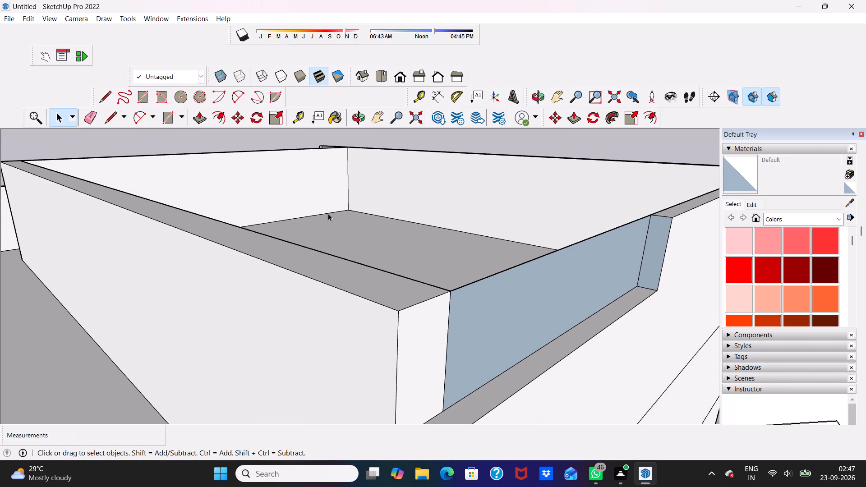
left_click(193, 116)
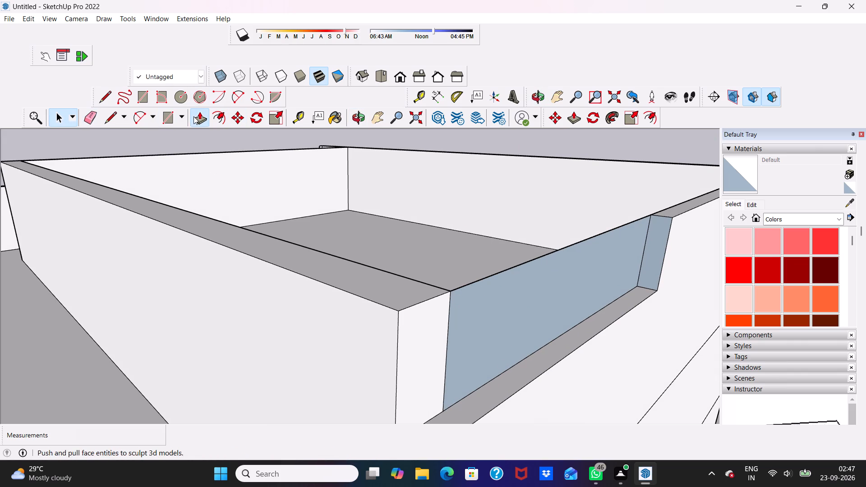
left_click(555, 296)
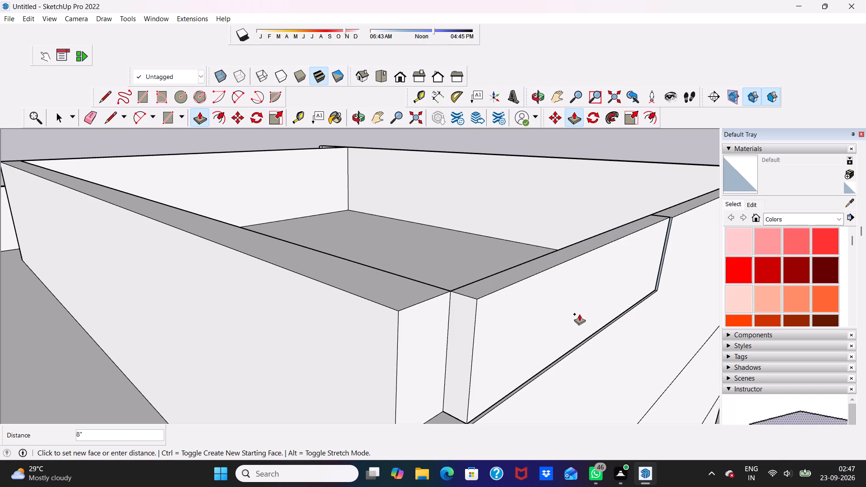
left_click(580, 314)
scroll(573, 312, "down", 3)
scroll(576, 312, "up", 1)
scroll(584, 306, "down", 1)
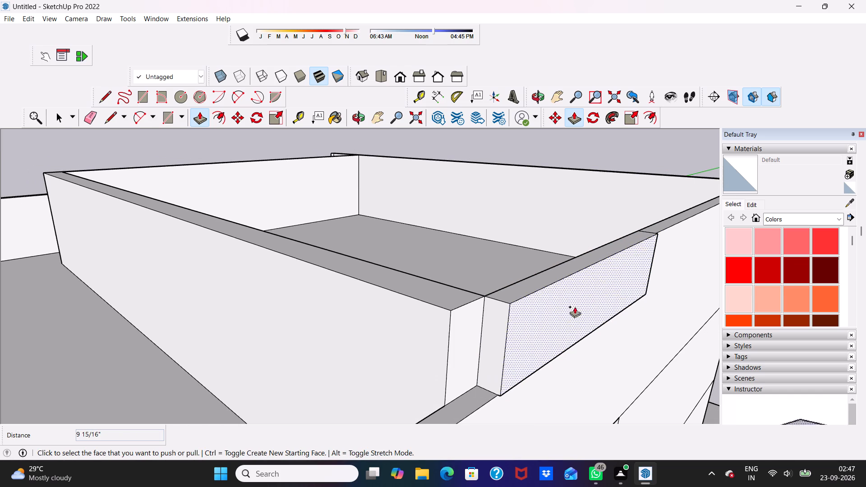
Push/Pull the narrow end face of the filled side wall by about 1' 7 13/16" to meet the adjoining wall's outer face.
left_click(493, 335)
scroll(486, 337, "down", 2)
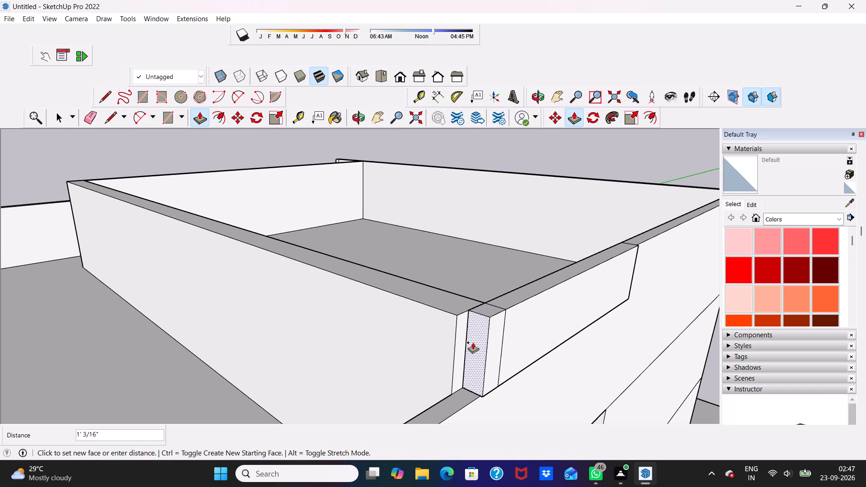
middle_click_drag(461, 347, 537, 356)
scroll(532, 360, "up", 5)
scroll(623, 356, "down", 5)
scroll(719, 358, "down", 5)
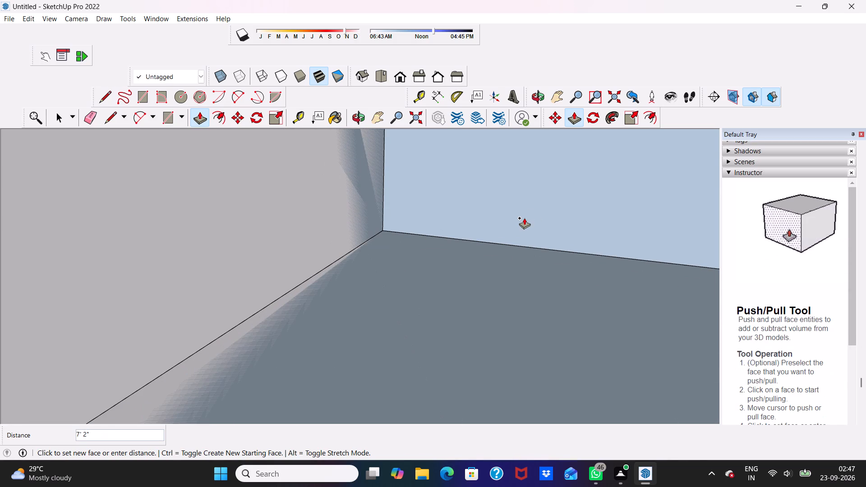
scroll(524, 218, "down", 6)
scroll(495, 261, "down", 6)
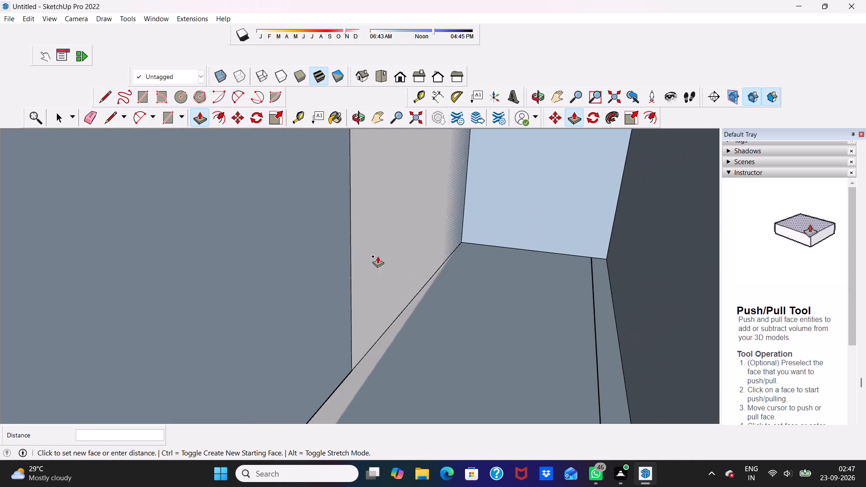
scroll(378, 256, "down", 13)
scroll(429, 184, "down", 5)
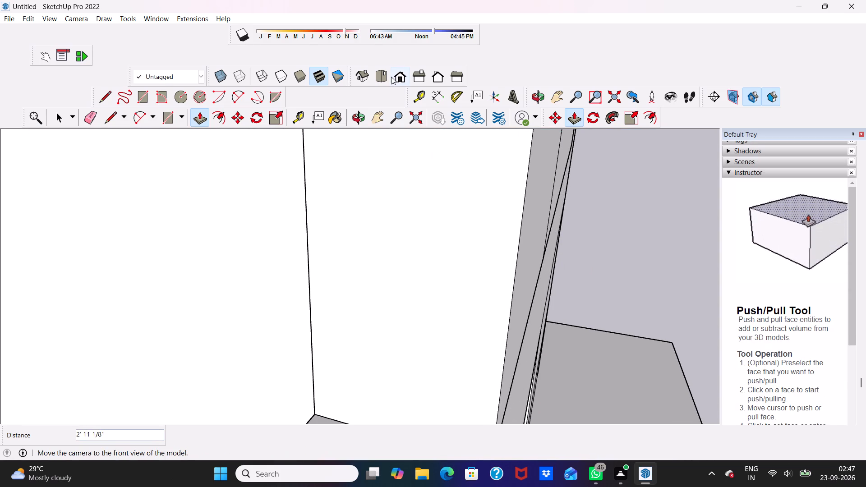
left_click(397, 73)
scroll(427, 236, "down", 15)
scroll(493, 246, "down", 1)
scroll(650, 209, "down", 2)
middle_click_drag(665, 168, 631, 230)
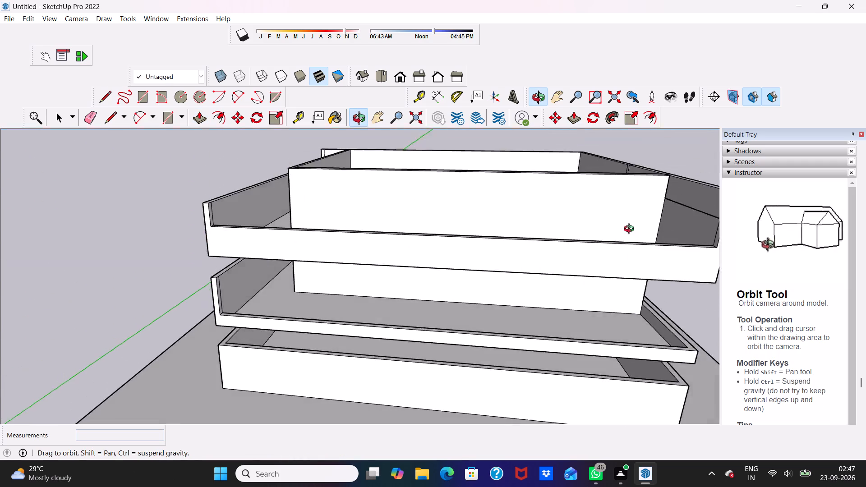
middle_click_drag(631, 230, 609, 268)
scroll(696, 249, "up", 8)
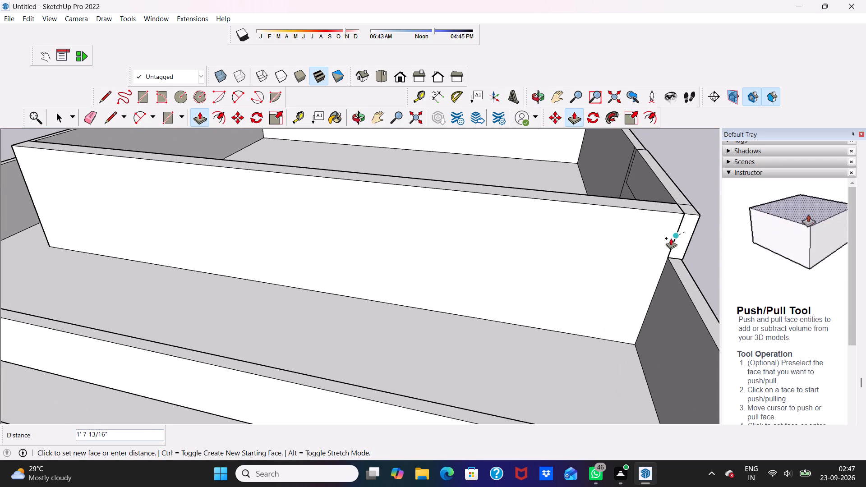
left_click(666, 241)
scroll(626, 253, "down", 5)
scroll(676, 245, "up", 6)
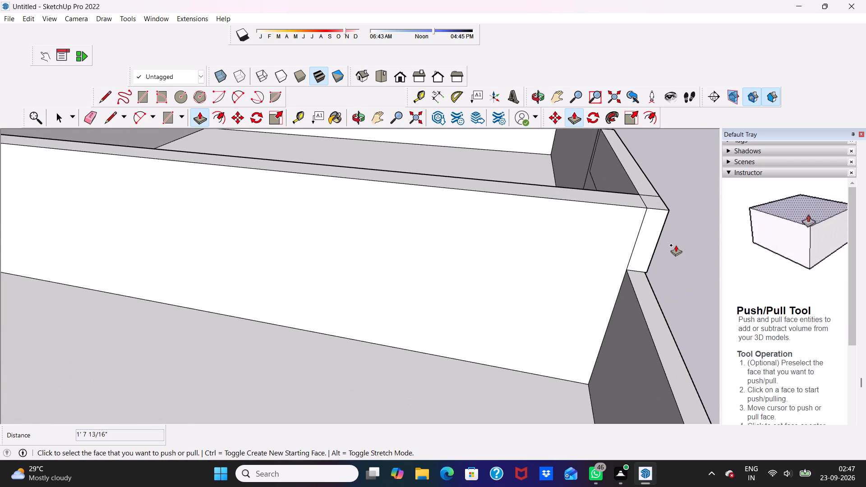
left_click(676, 245)
key("space")
Erase the leftover upright line on the side wall's outer face and the two leftover lines across the corner's top.
middle_click_drag(679, 247, 579, 273)
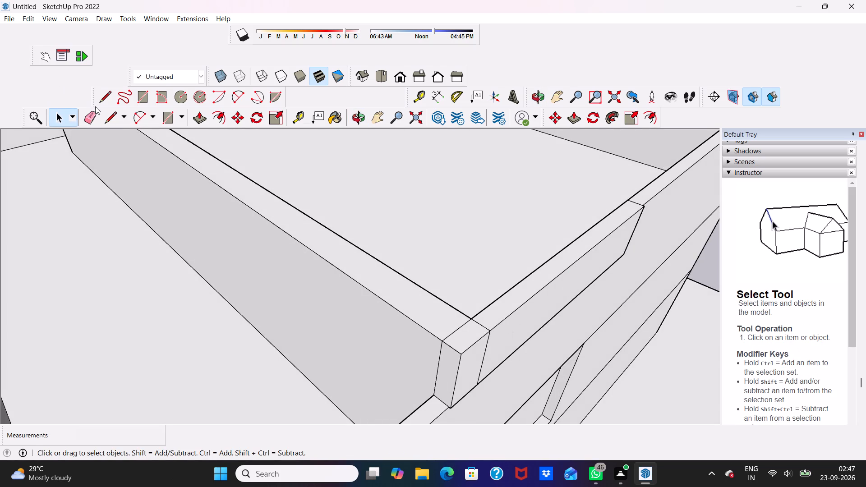
left_click(85, 119)
scroll(508, 401, "up", 4)
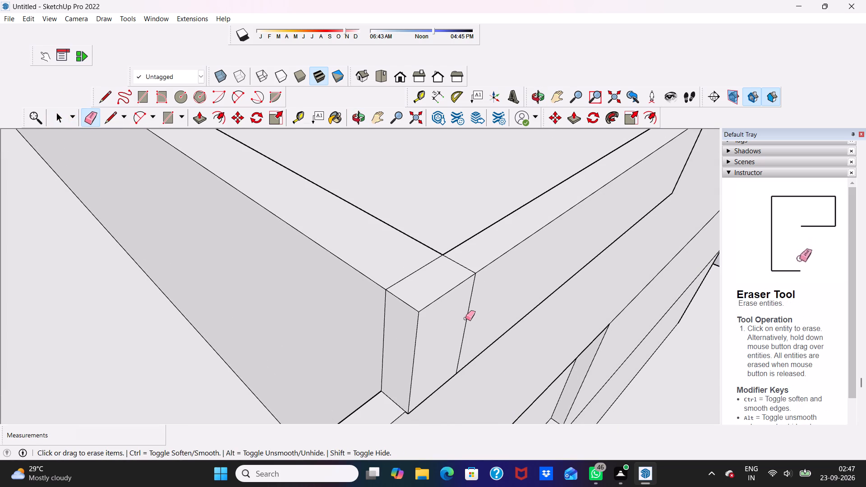
left_click(469, 313)
left_click(457, 264)
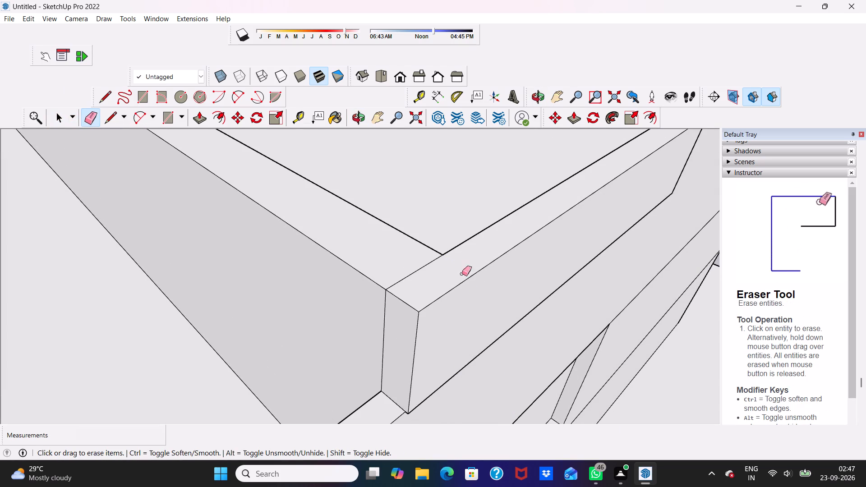
scroll(483, 299, "down", 3)
middle_click_drag(485, 301, 570, 284)
scroll(483, 237, "up", 2)
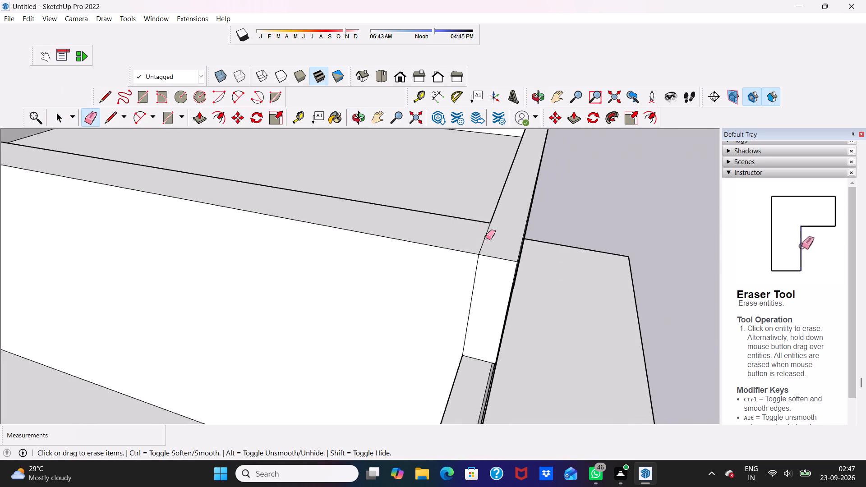
left_click(486, 238)
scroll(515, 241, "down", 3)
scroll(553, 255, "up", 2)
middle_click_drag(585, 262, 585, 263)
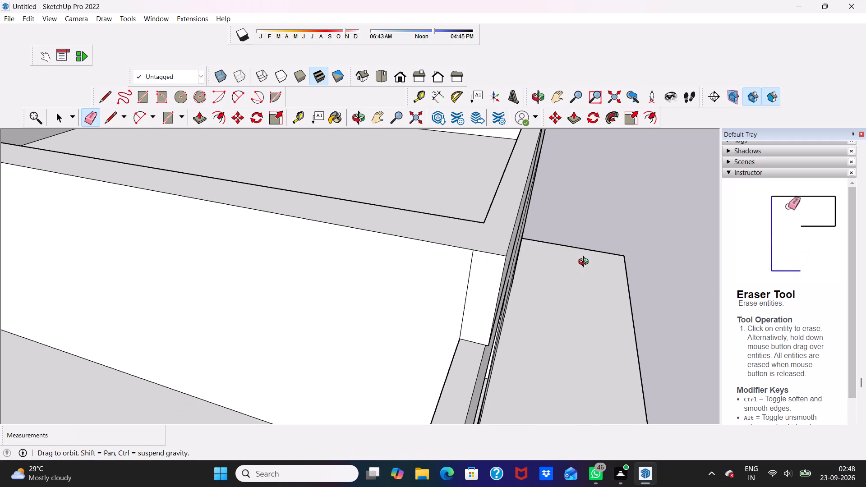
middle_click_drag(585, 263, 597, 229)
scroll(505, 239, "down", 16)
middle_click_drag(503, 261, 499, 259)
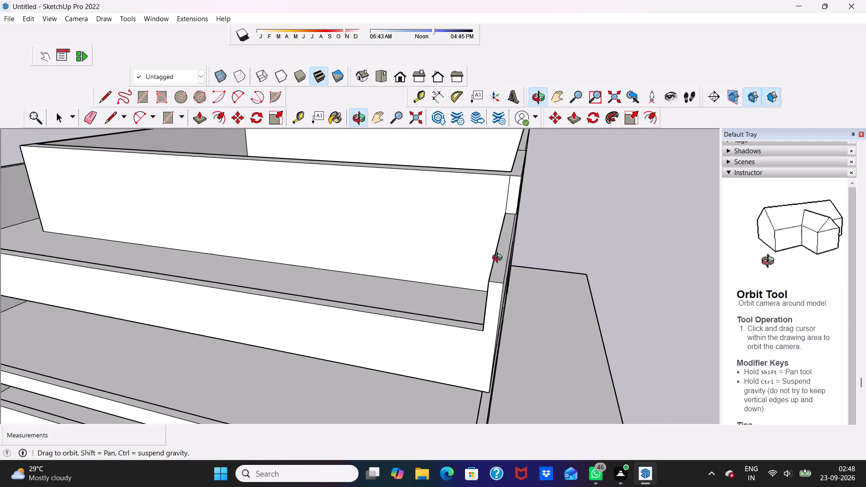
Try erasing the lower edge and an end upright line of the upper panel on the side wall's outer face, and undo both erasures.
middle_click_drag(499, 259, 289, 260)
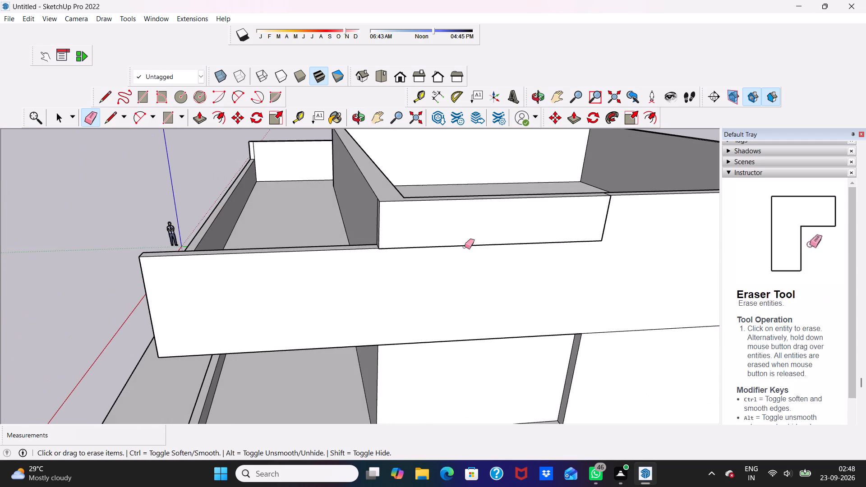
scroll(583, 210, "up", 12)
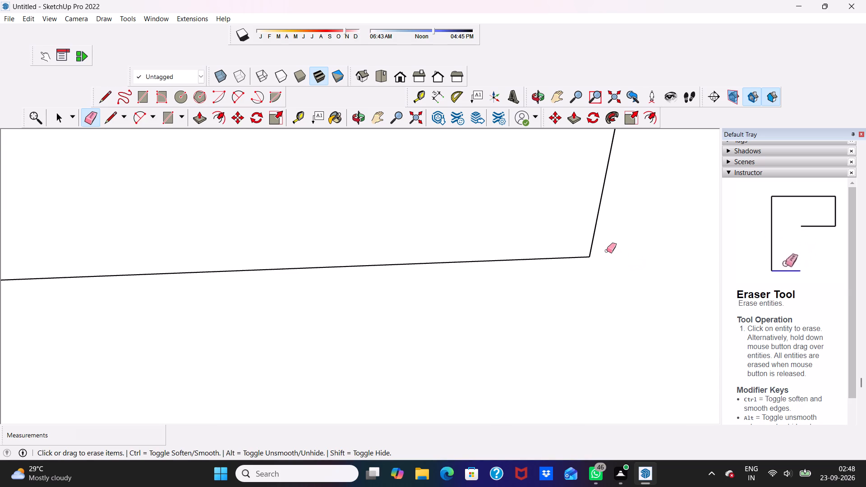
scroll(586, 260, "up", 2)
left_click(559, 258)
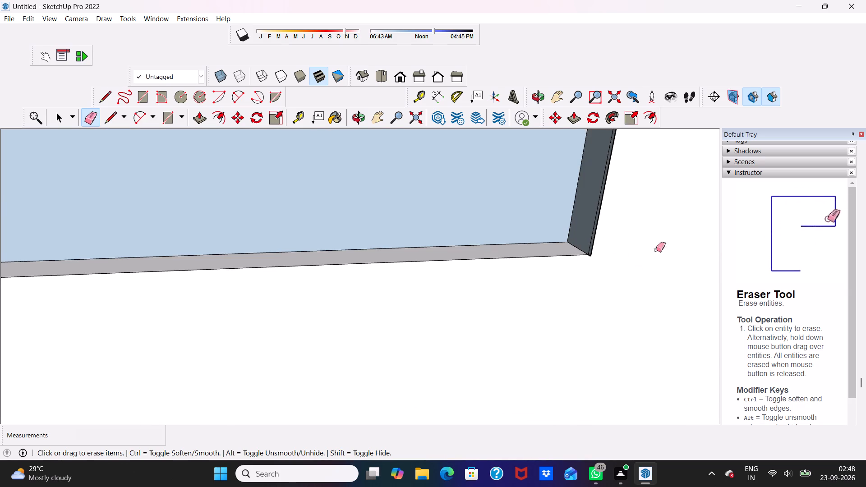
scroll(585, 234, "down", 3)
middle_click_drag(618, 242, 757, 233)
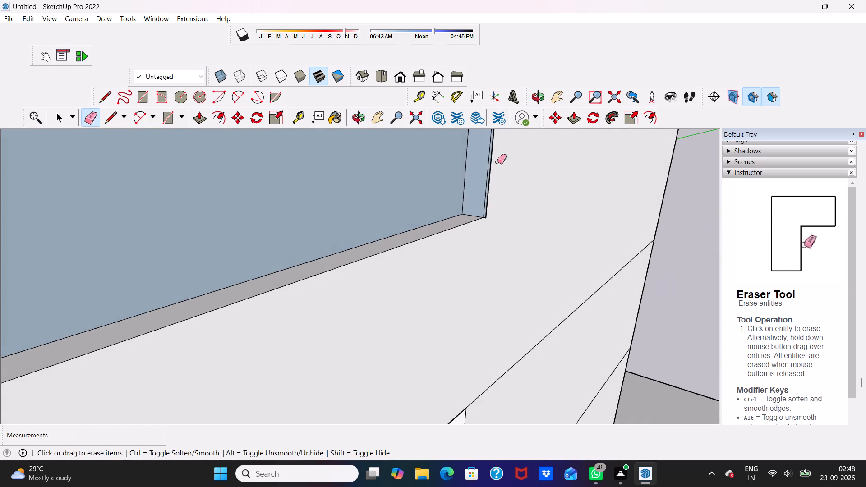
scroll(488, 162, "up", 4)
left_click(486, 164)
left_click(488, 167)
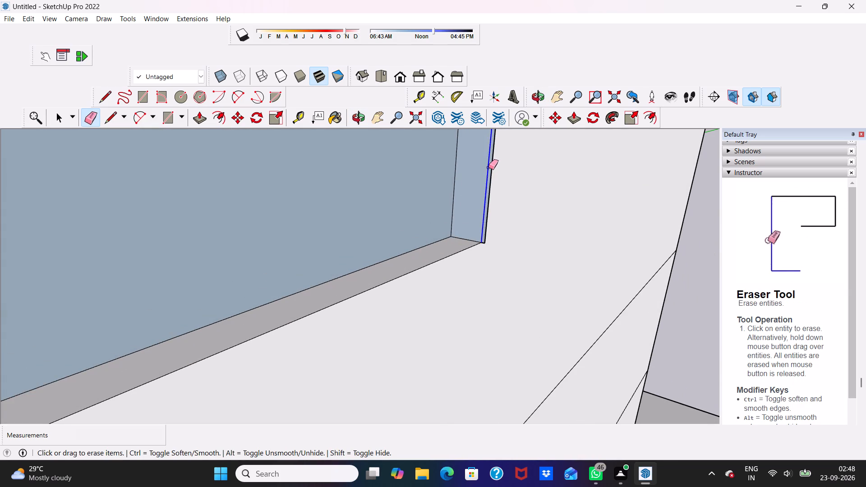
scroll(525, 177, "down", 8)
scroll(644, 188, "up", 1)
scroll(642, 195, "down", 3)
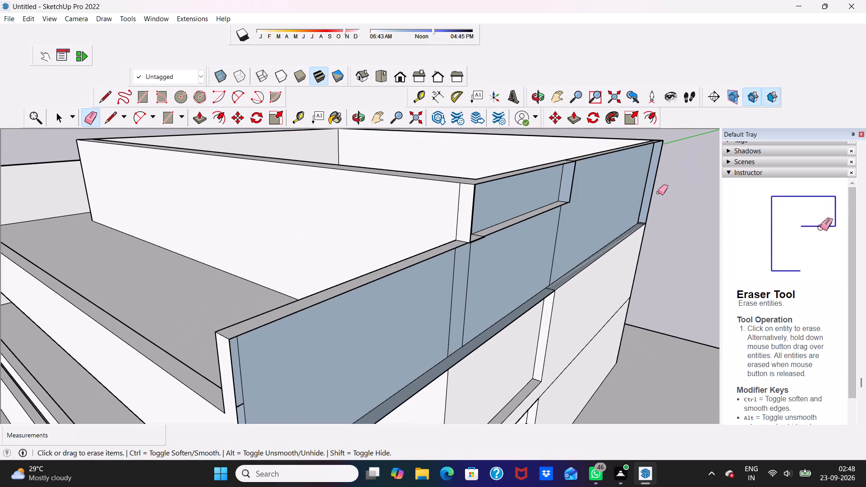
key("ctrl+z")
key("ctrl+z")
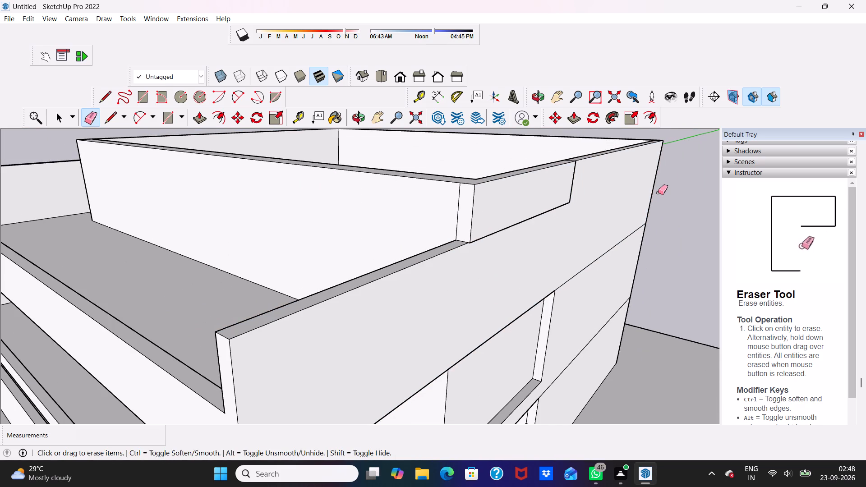
Push/Pull the upper panel face on the top storey's side wall inward by about 1 5/16".
key("space")
scroll(658, 193, "up", 3)
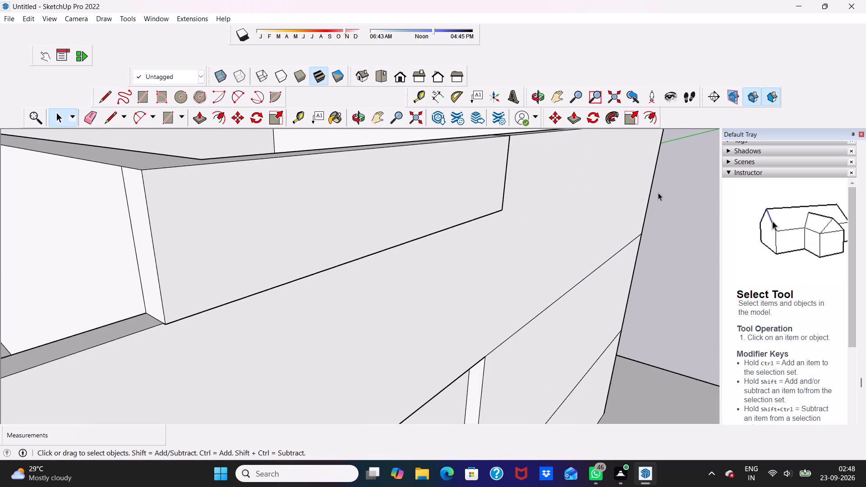
left_click(376, 222)
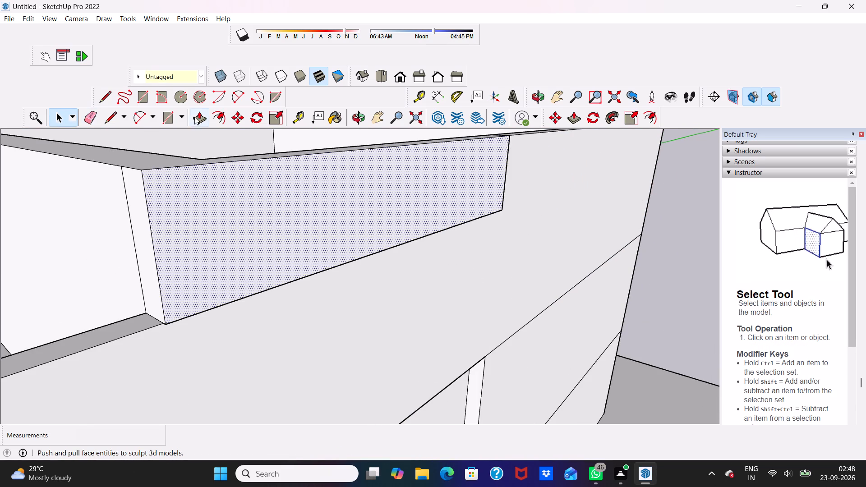
left_click(194, 115)
left_click_drag(311, 232, 305, 223)
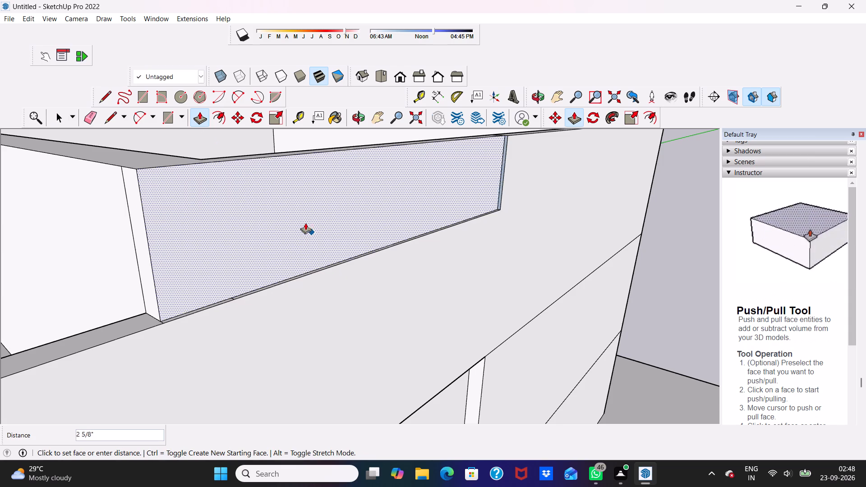
left_click_drag(305, 223, 305, 237)
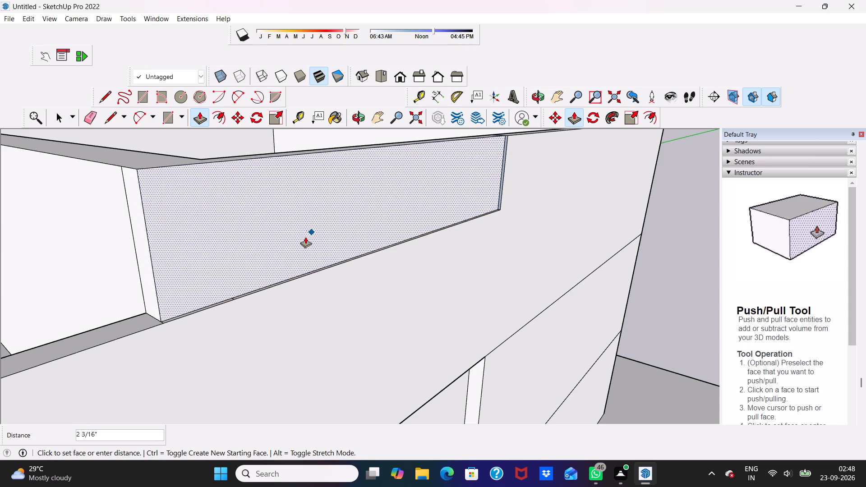
left_click_drag(305, 237, 307, 238)
Push/Pull the same side-wall panel outward by about 3/8" to bring it flush with the surrounding outer wall face.
scroll(342, 220, "up", 1)
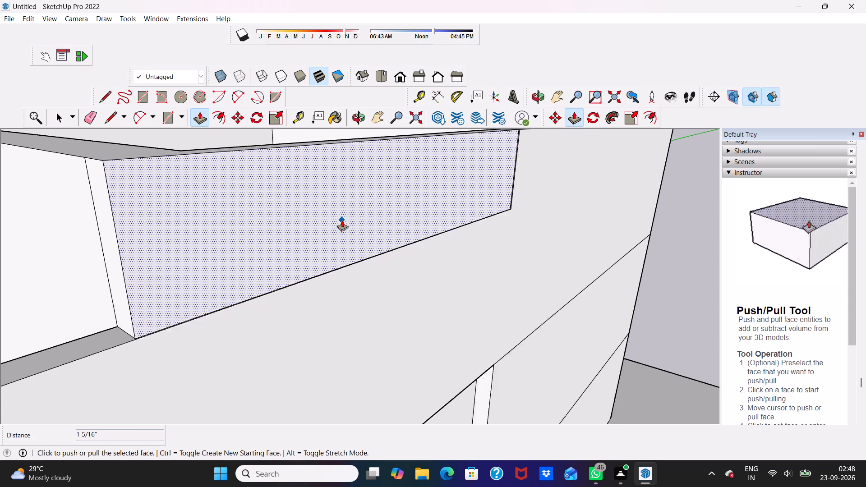
scroll(342, 220, "up", 2)
middle_click_drag(342, 220, 355, 297)
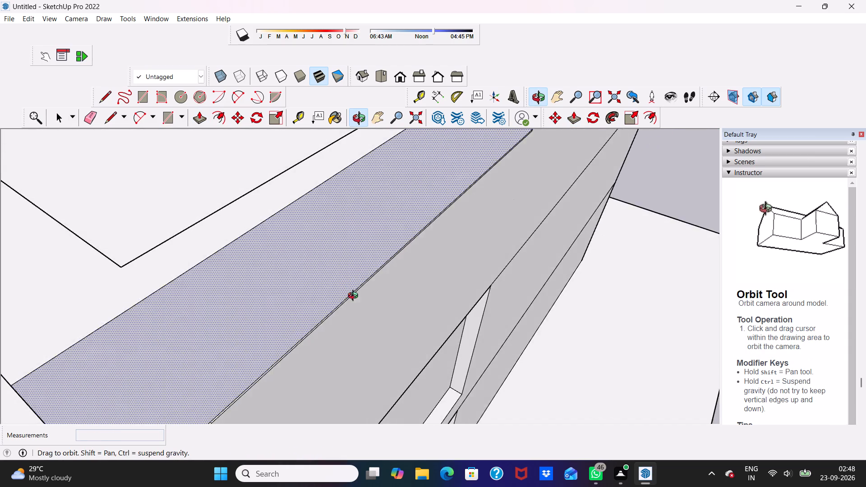
middle_click_drag(355, 297, 408, 258)
scroll(408, 258, "up", 4)
scroll(312, 293, "up", 5)
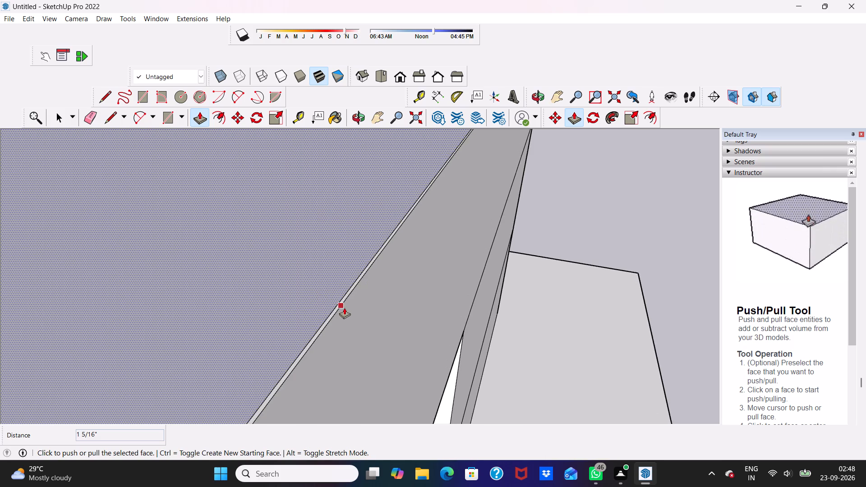
scroll(344, 308, "up", 9)
left_click(336, 297)
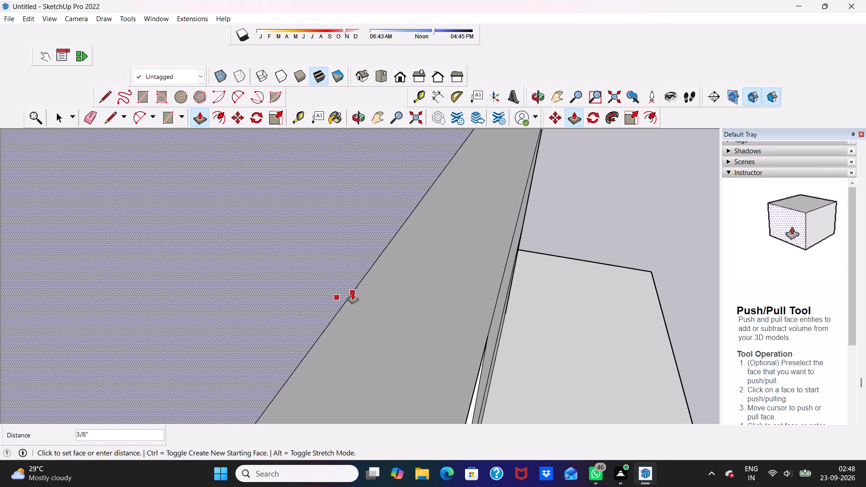
left_click(352, 293)
scroll(372, 274, "down", 5)
scroll(451, 239, "down", 17)
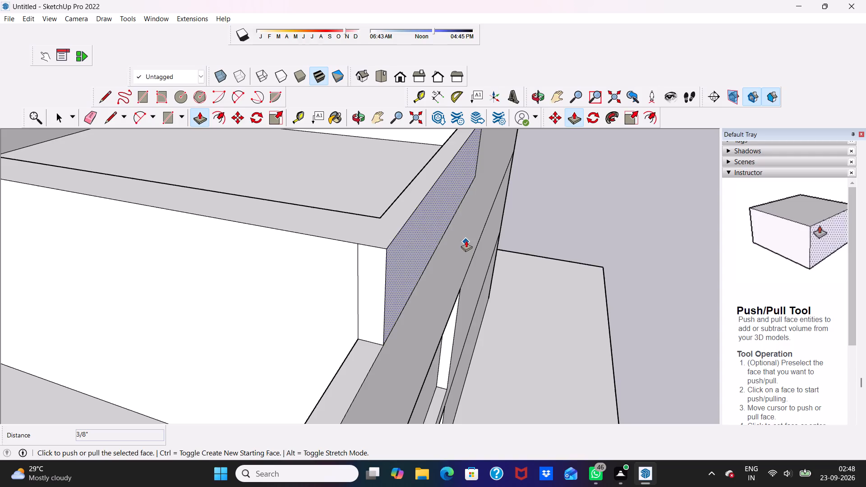
middle_click_drag(466, 238, 516, 237)
scroll(516, 237, "up", 2)
scroll(512, 240, "down", 6)
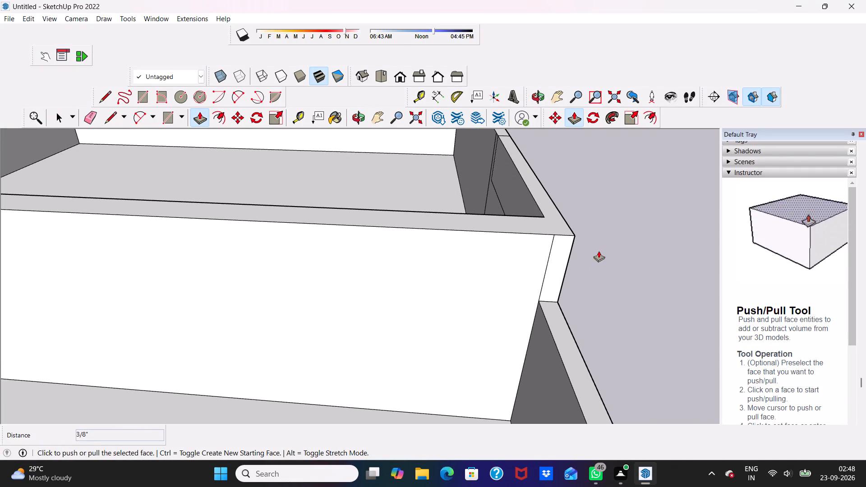
Erase the leftover long line and the two upright lines on the inner face of the top storey's side wall.
key("space")
middle_click_drag(449, 179, 554, 225)
left_click(90, 115)
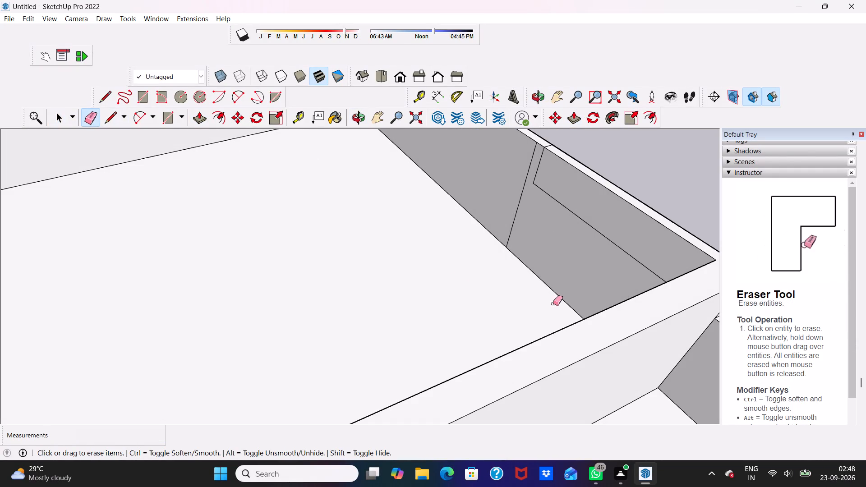
left_click(604, 235)
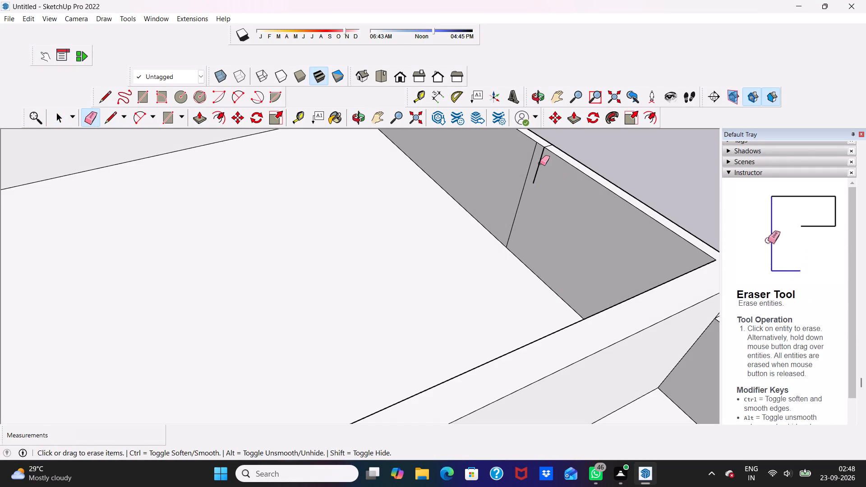
left_click(540, 163)
scroll(553, 168, "down", 2)
middle_click_drag(546, 165, 344, 148)
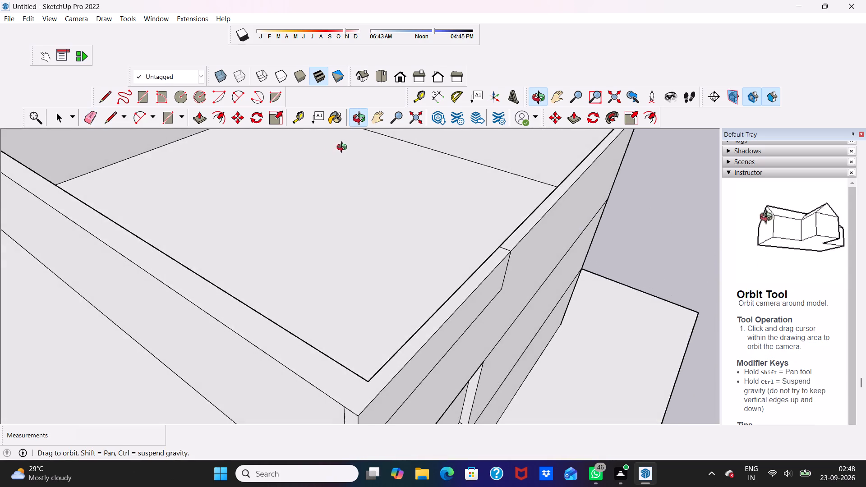
middle_click_drag(344, 148, 506, 193)
scroll(567, 206, "up", 2)
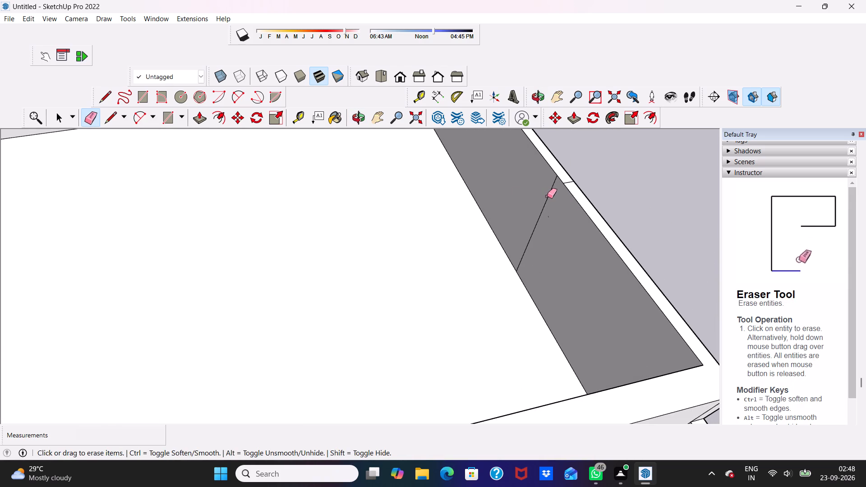
left_click(547, 196)
Erase the leftover short line across the side wall's top and the upright and long lines on its outer face.
scroll(556, 206, "down", 3)
middle_click_drag(559, 208, 358, 185)
scroll(462, 265, "up", 2)
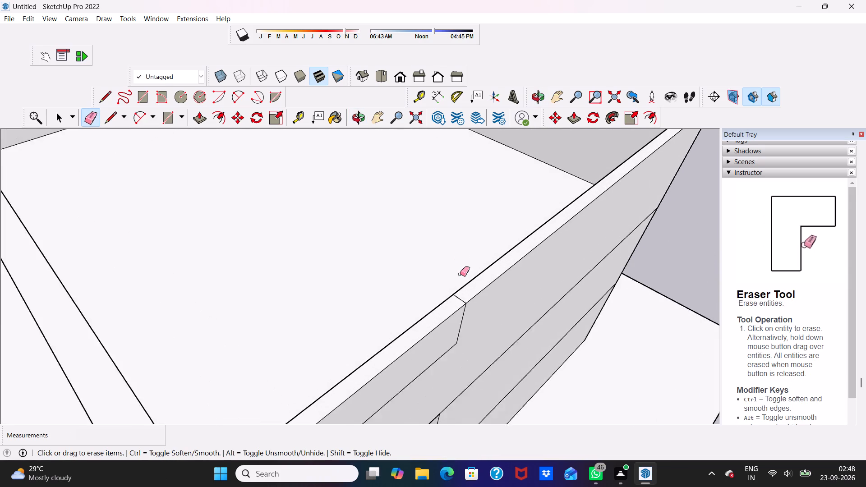
scroll(460, 274, "up", 1)
left_click(461, 303)
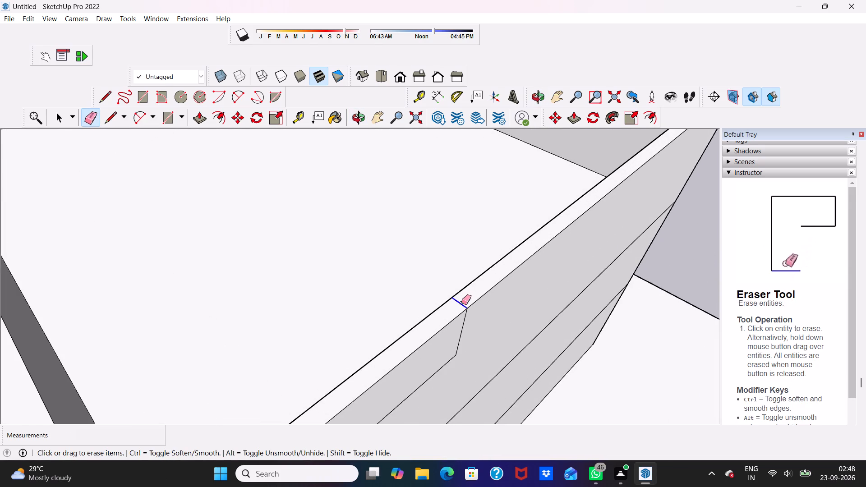
left_click(464, 318)
scroll(465, 316, "down", 6)
scroll(454, 359, "up", 2)
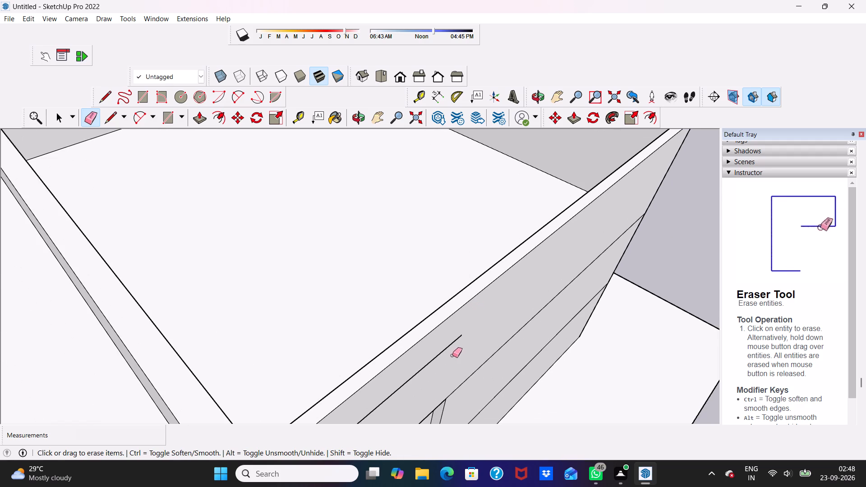
left_click(451, 347)
left_click(458, 341)
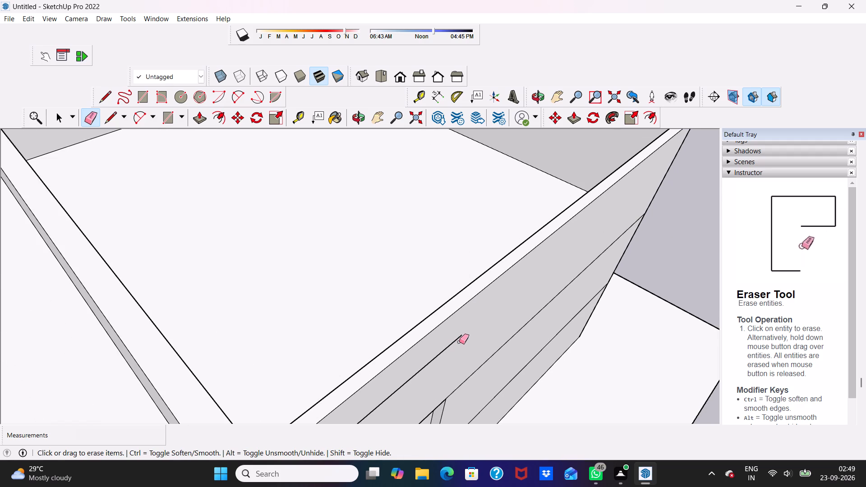
left_click(459, 339)
scroll(484, 336, "down", 8)
middle_click_drag(461, 356, 535, 298)
scroll(535, 298, "up", 2)
scroll(490, 276, "up", 5)
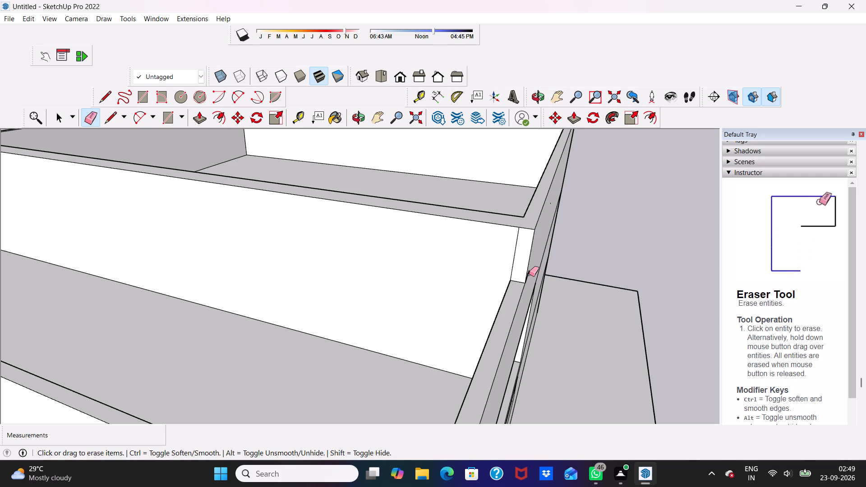
left_click(529, 274)
Erase the leftover upright line beside the top storey's corner on the opposite side wall's outer face.
scroll(533, 262, "down", 9)
middle_click_drag(381, 278, 547, 276)
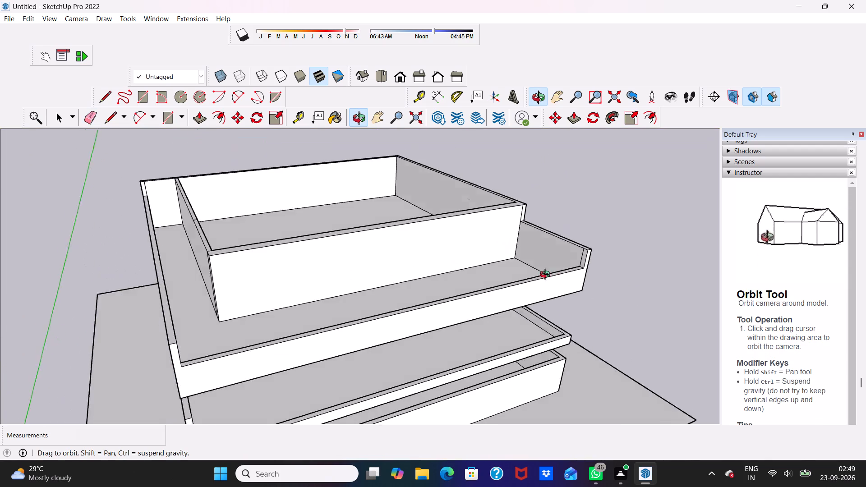
middle_click_drag(547, 276, 557, 287)
middle_click_drag(551, 287, 545, 286)
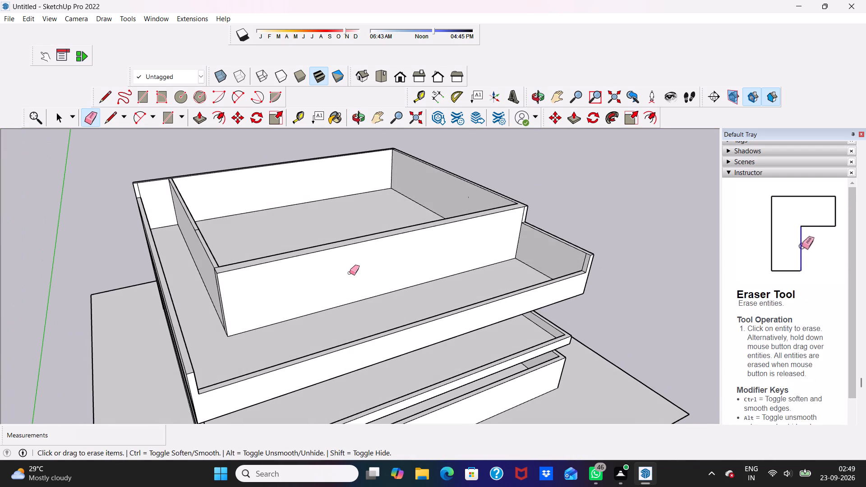
middle_click_drag(349, 273, 471, 257)
scroll(374, 277, "up", 5)
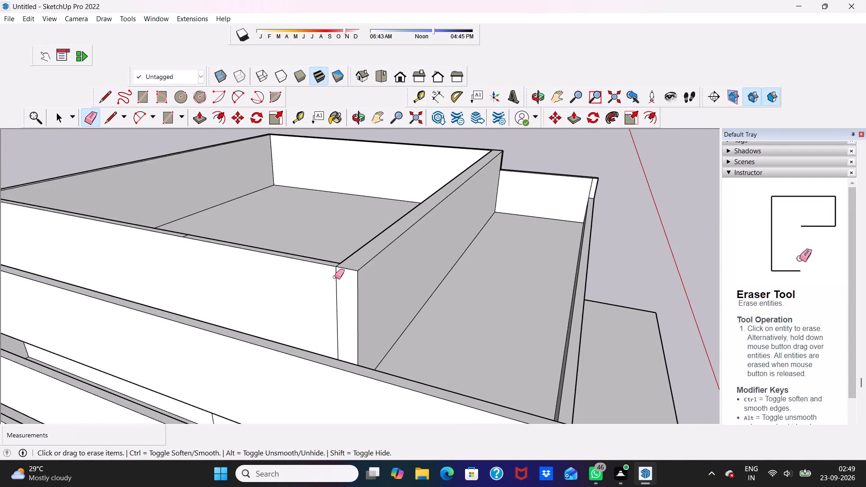
left_click(335, 277)
left_click(336, 277)
Erase the leftover upright line at the filled side-wall end of the top storey's terrace-facing wall.
scroll(400, 273, "down", 5)
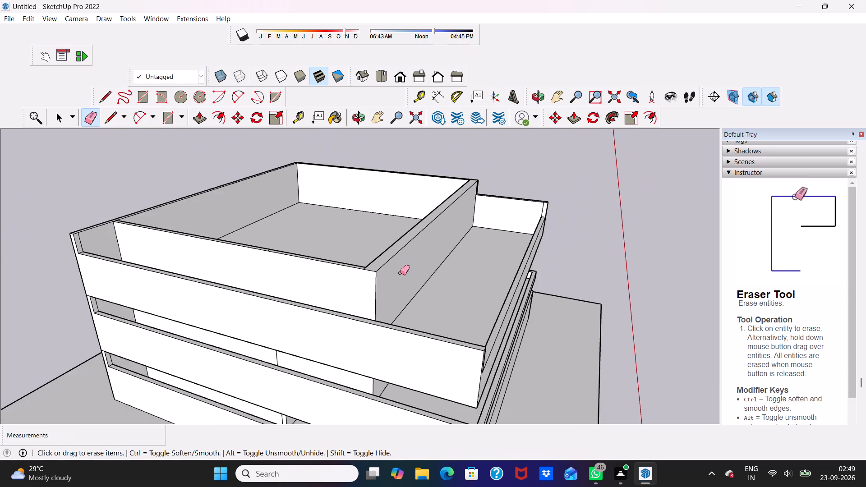
middle_click_drag(400, 273, 195, 344)
scroll(534, 336, "up", 5)
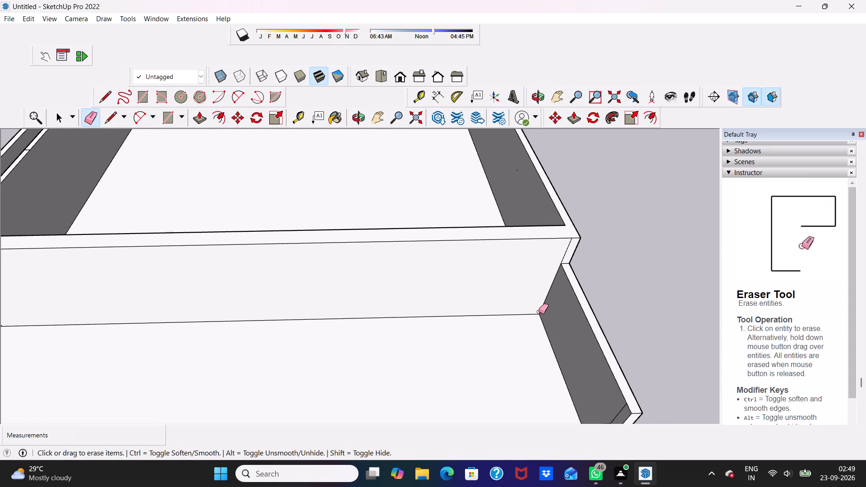
scroll(560, 255, "up", 1)
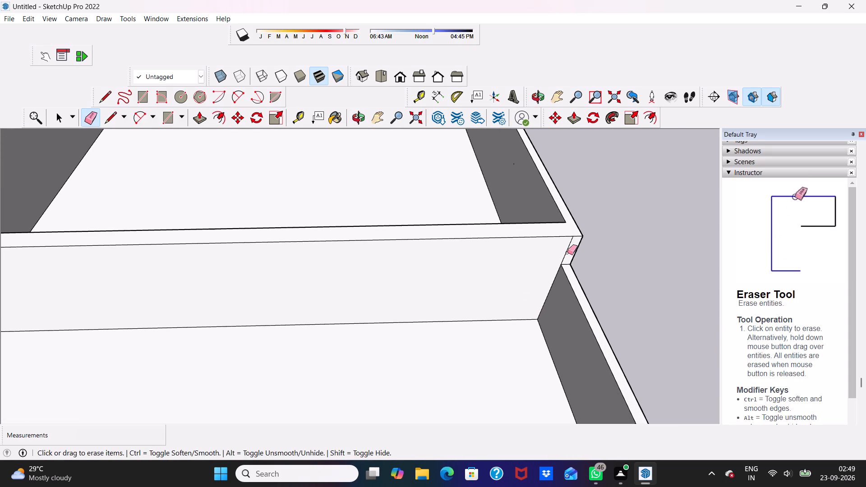
left_click(567, 253)
scroll(526, 283, "down", 4)
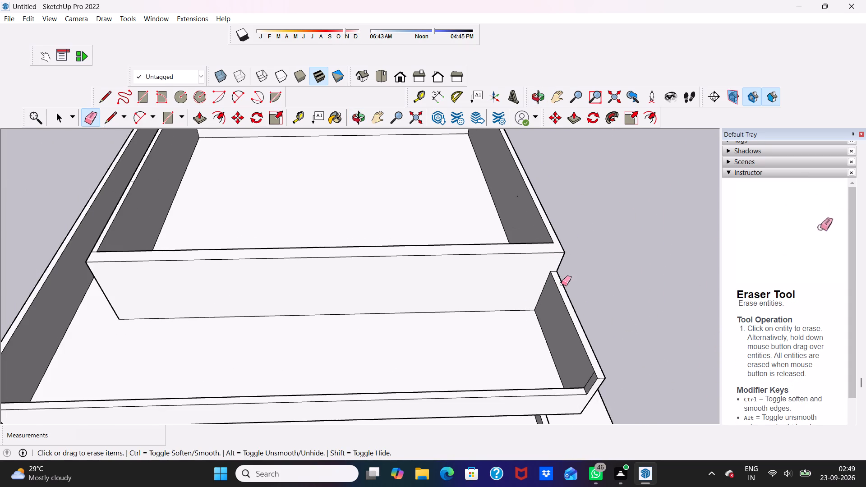
Push the outer face of the top storey's terrace-facing wall inward by about 7 inches.
key("space")
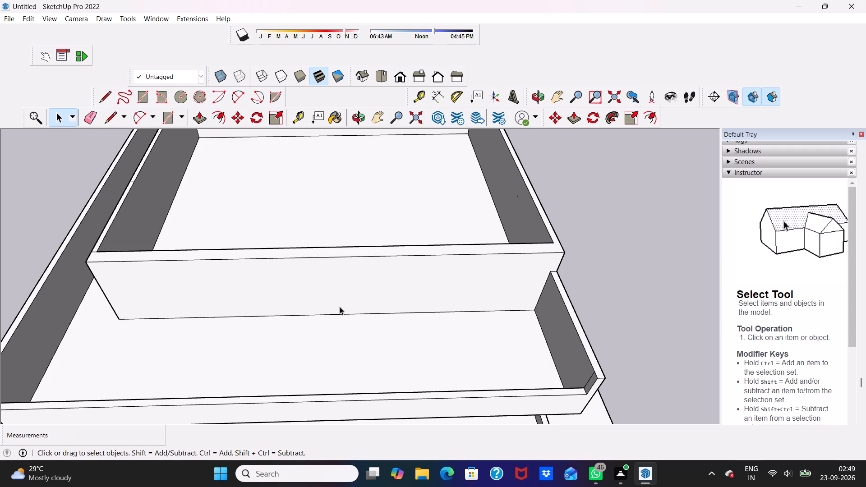
left_click(341, 303)
left_click(201, 115)
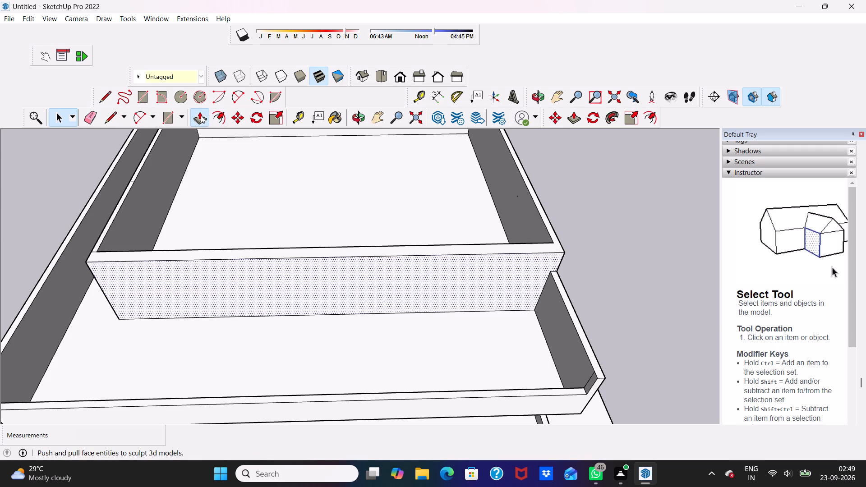
left_click(224, 279)
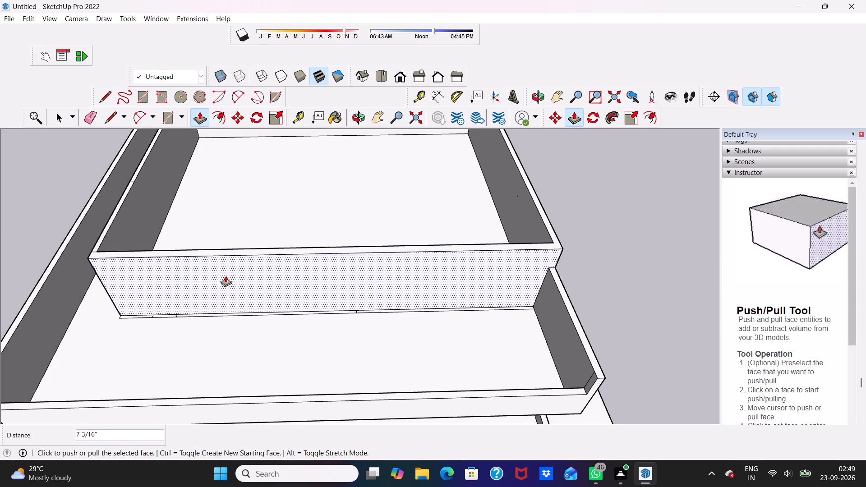
left_click(226, 275)
Pull the narrow end face of the middle storey's side-wall opening about 14' 2" toward the terrace-facing wall.
scroll(226, 273, "down", 3)
middle_click_drag(377, 273, 400, 213)
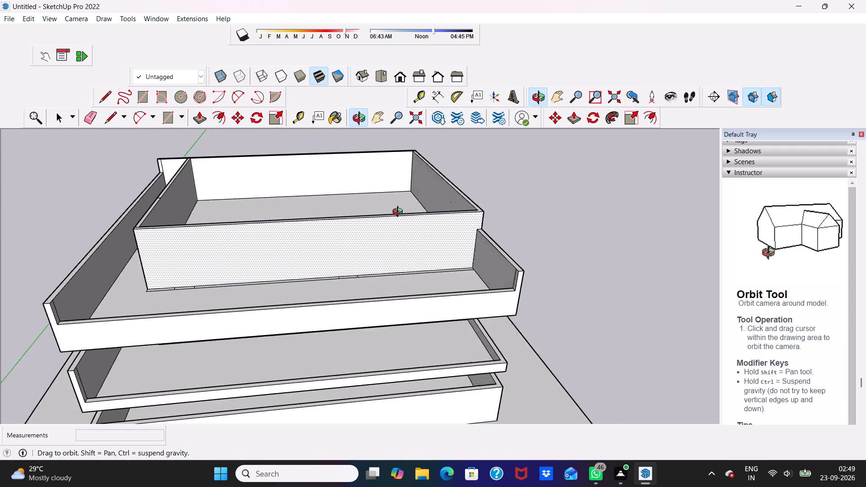
middle_click_drag(400, 213, 405, 162)
scroll(351, 280, "up", 2)
scroll(281, 284, "down", 2)
middle_click_drag(279, 284, 283, 261)
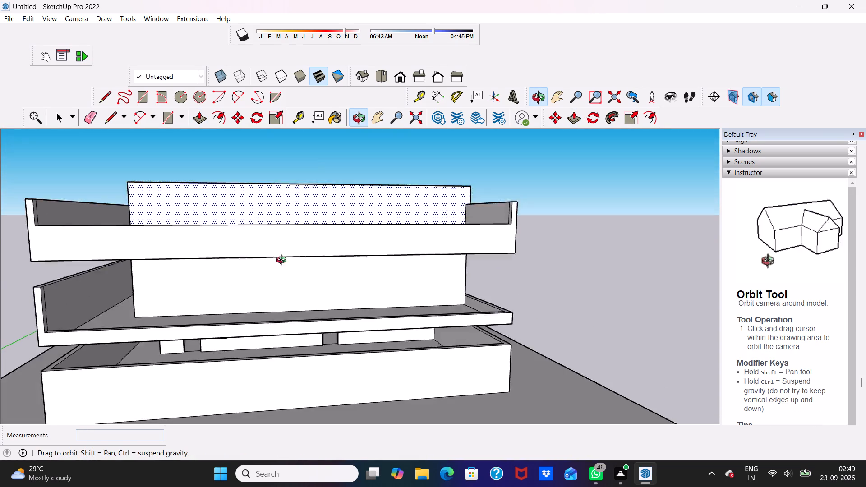
middle_click_drag(283, 261, 124, 264)
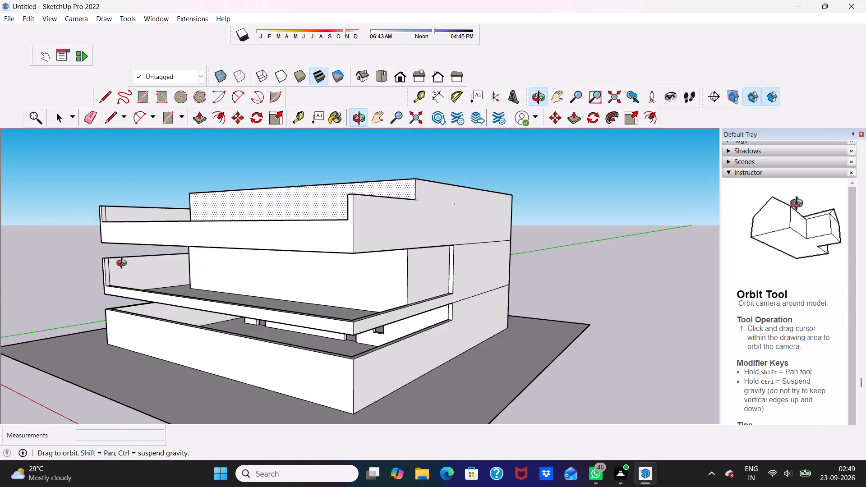
middle_click_drag(124, 264, 129, 257)
middle_click_drag(132, 259, 141, 265)
scroll(501, 326, "up", 4)
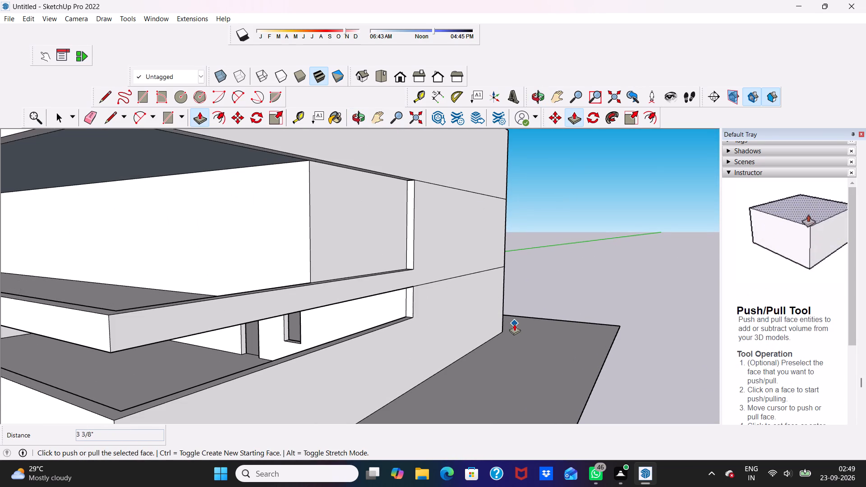
key("space")
key("space")
scroll(439, 223, "up", 2)
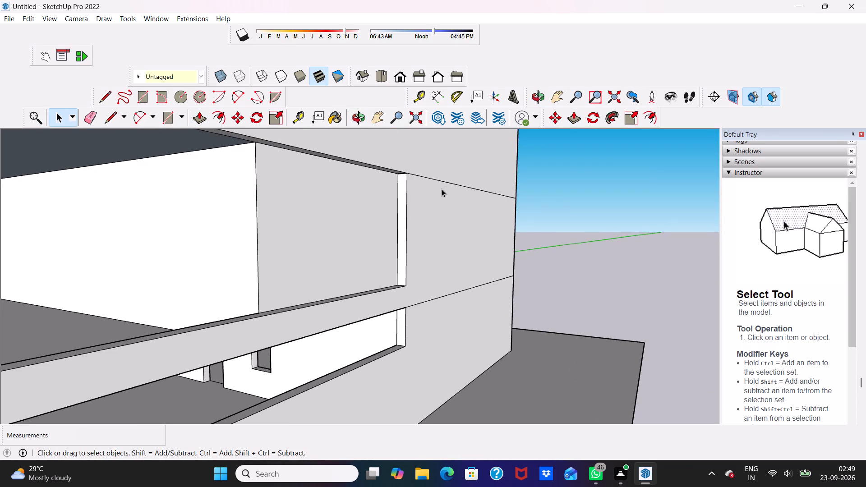
left_click(402, 228)
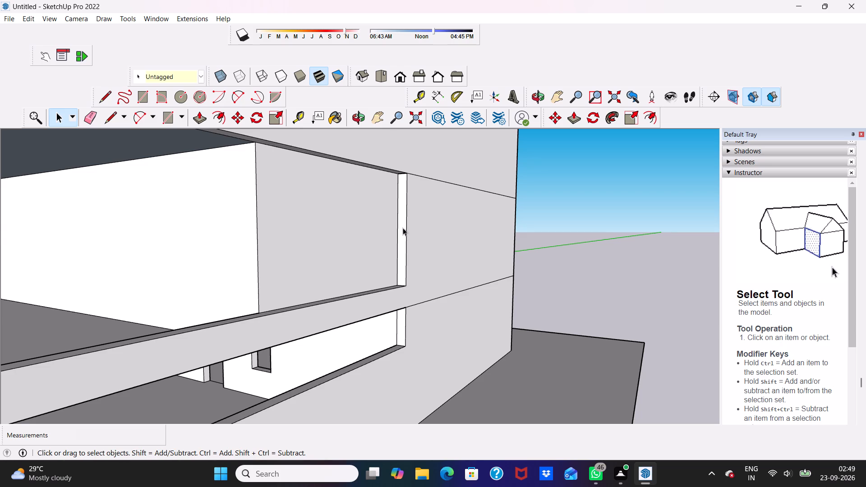
left_click(196, 112)
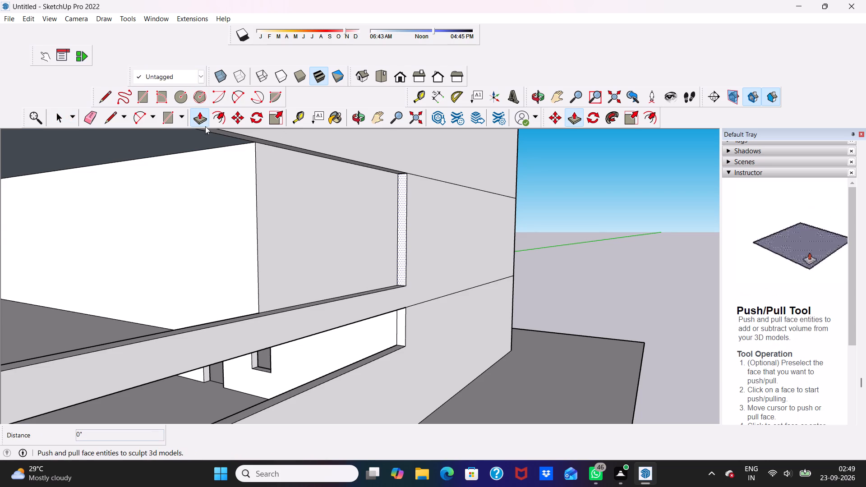
left_click_drag(398, 221, 384, 231)
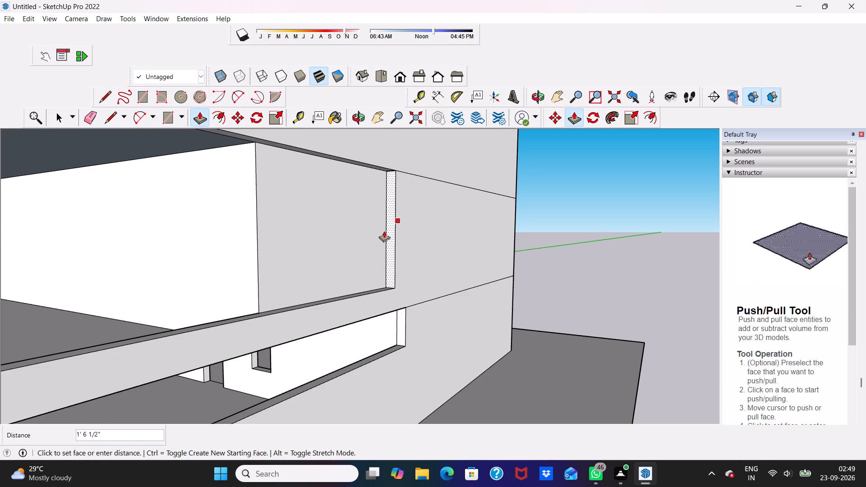
left_click_drag(384, 231, 268, 269)
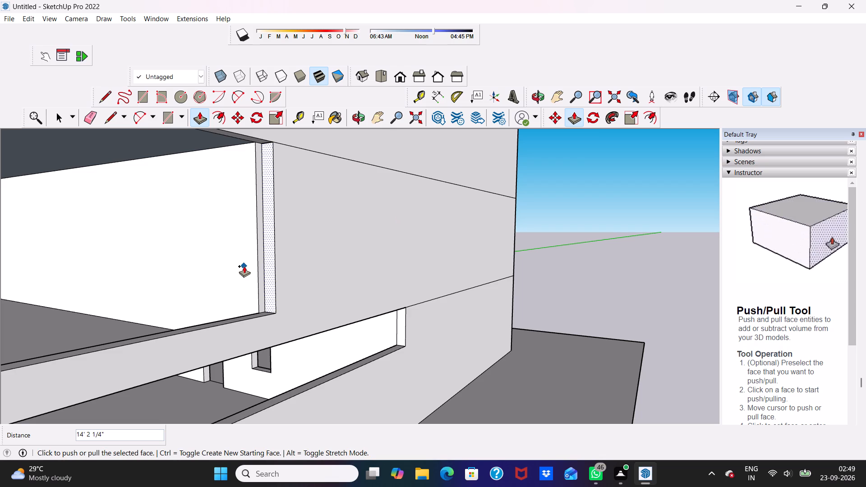
Extend the same end face about another 5 inches to line up with the terrace-facing wall's outer edge.
left_click(267, 283)
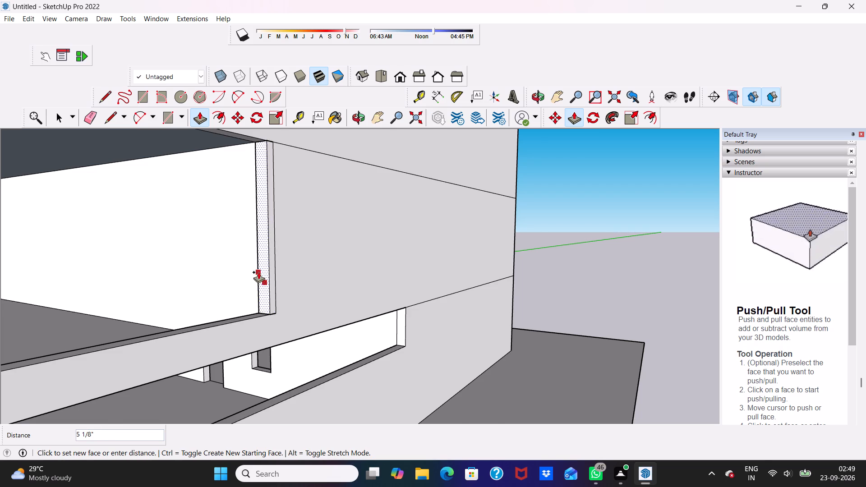
scroll(258, 272, "up", 4)
scroll(205, 253, "up", 5)
scroll(268, 270, "up", 6)
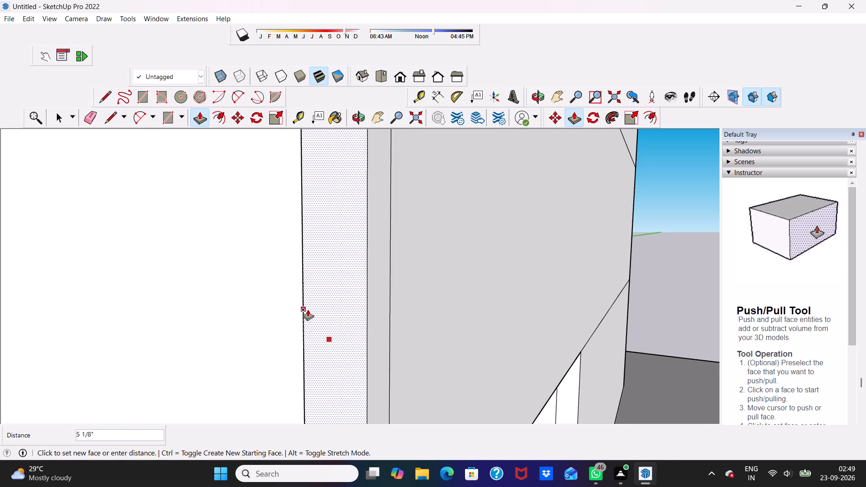
left_click(301, 308)
Erase the leftover upright seam on the filled side wall's outer face and the short line at its foot.
middle_click_drag(403, 314, 461, 276)
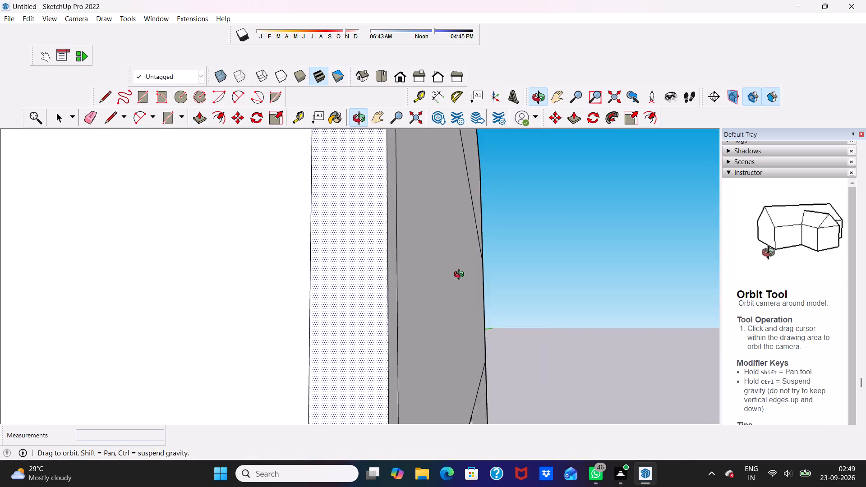
middle_click_drag(461, 276, 469, 306)
key("space")
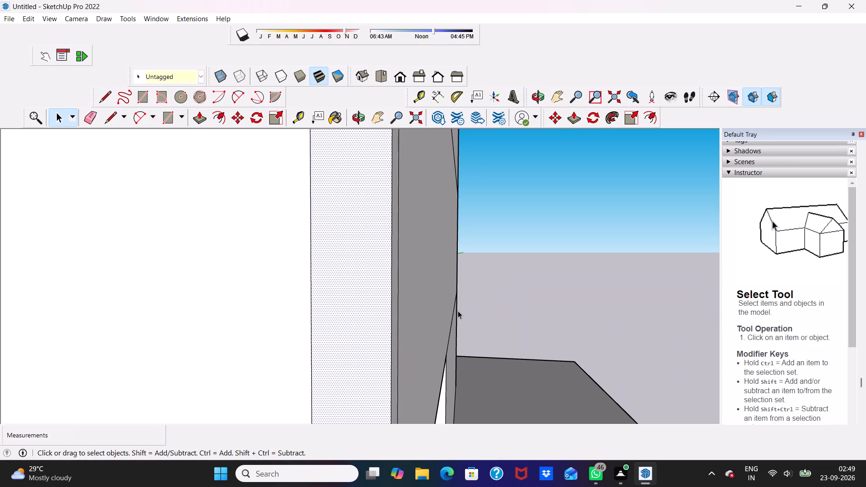
left_click(90, 109)
scroll(407, 344, "up", 3)
scroll(425, 301, "down", 1)
middle_click_drag(426, 299, 370, 331)
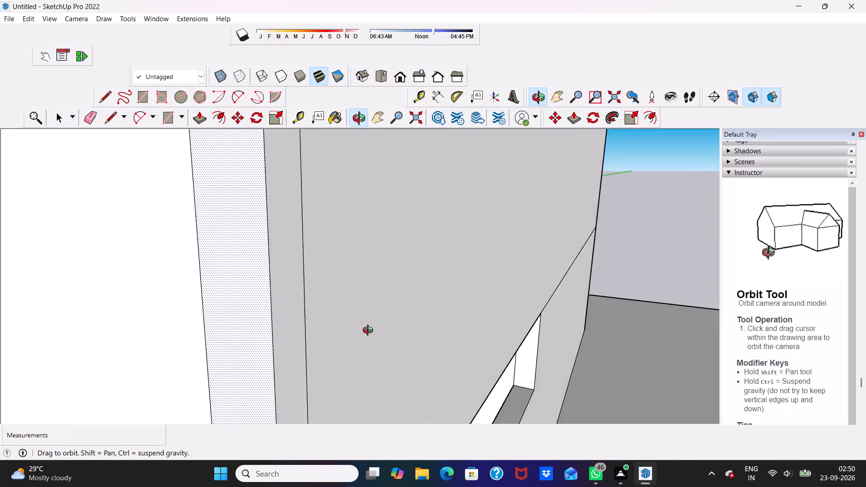
middle_click_drag(370, 331, 334, 330)
left_click(258, 285)
scroll(257, 280, "down", 2)
scroll(271, 279, "up", 1)
scroll(298, 279, "down", 6)
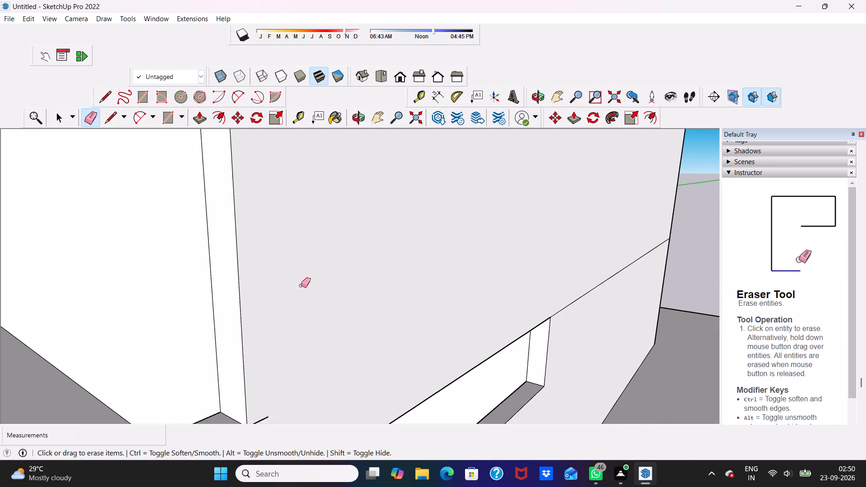
scroll(301, 285, "down", 4)
middle_click_drag(233, 294, 249, 320)
scroll(249, 346, "up", 3)
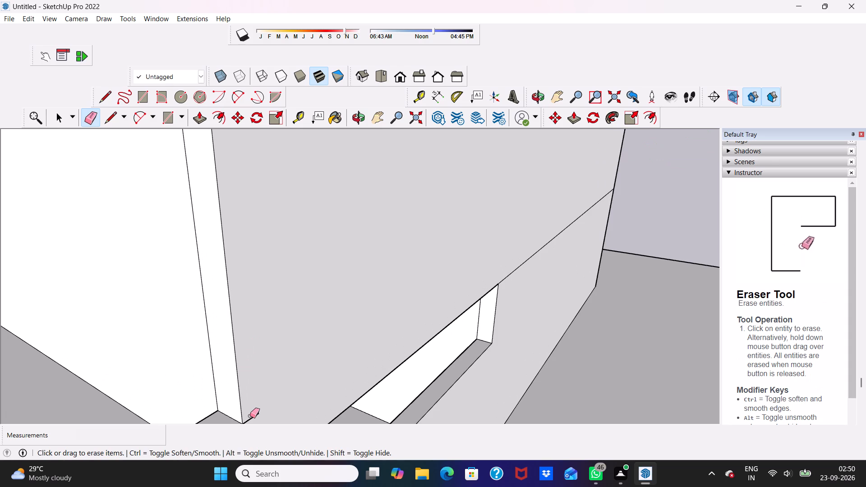
left_click(253, 418)
Erase the long line running across the ground storey's ceiling, parallel to the terrace-facing wall.
scroll(255, 411, "down", 4)
middle_click_drag(209, 363, 319, 363)
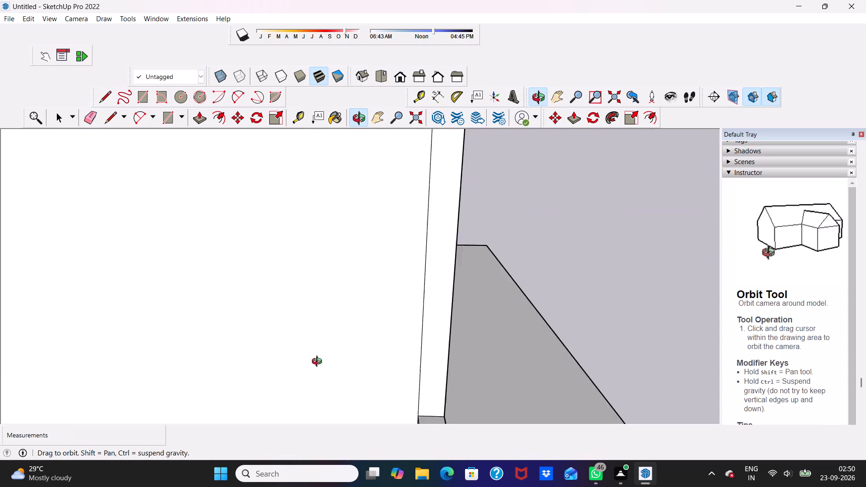
middle_click_drag(319, 363, 364, 361)
scroll(352, 209, "down", 2)
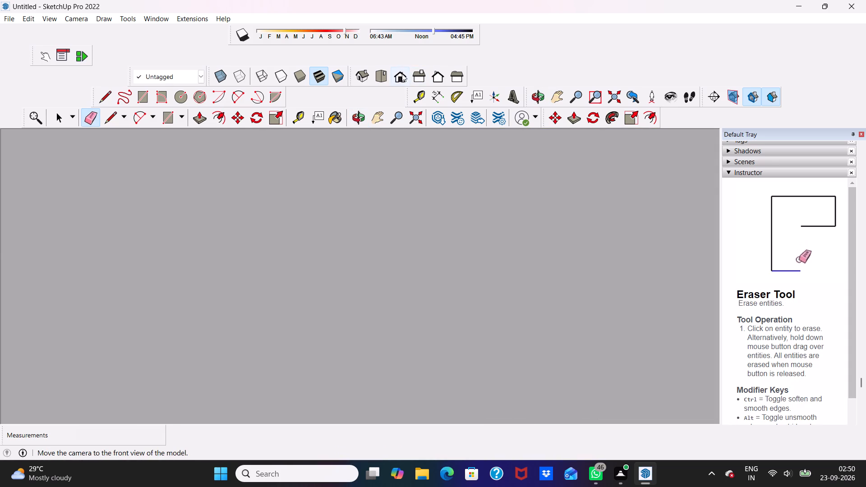
left_click(403, 74)
scroll(404, 84, "down", 10)
scroll(414, 198, "up", 1)
scroll(330, 205, "down", 3)
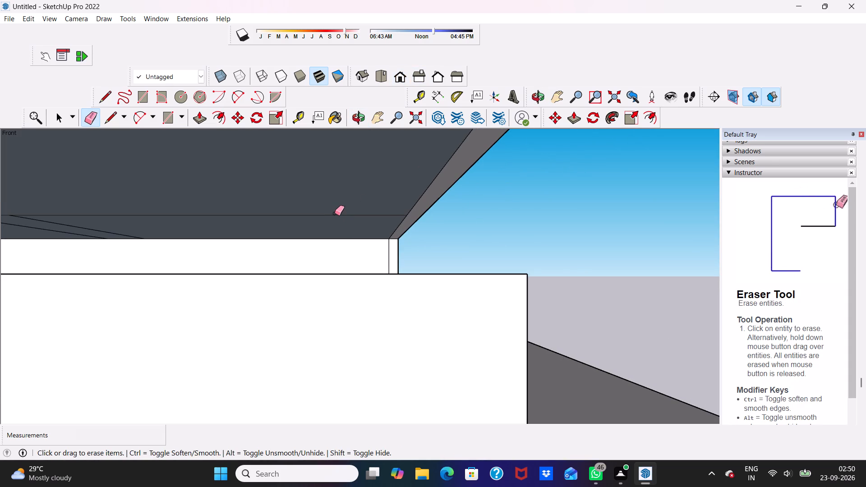
left_click(335, 213)
left_click(333, 213)
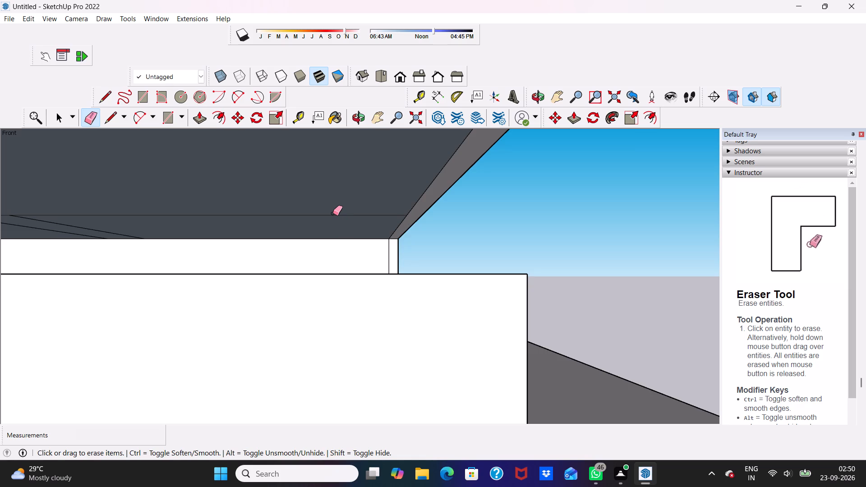
scroll(333, 213, "up", 10)
left_click(327, 210)
scroll(332, 211, "down", 3)
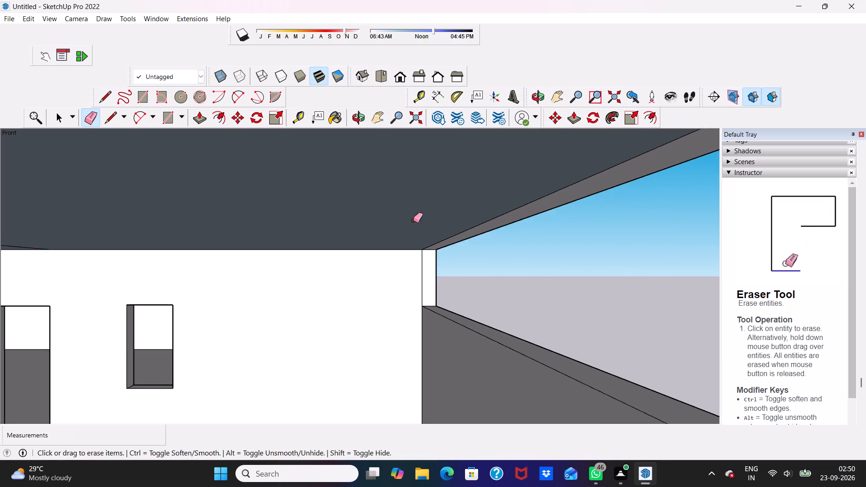
Erase one upright and the top line of the doorway outline standing in the middle storey.
scroll(413, 221, "down", 7)
scroll(281, 225, "down", 4)
scroll(194, 194, "down", 5)
middle_click_drag(209, 183, 223, 234)
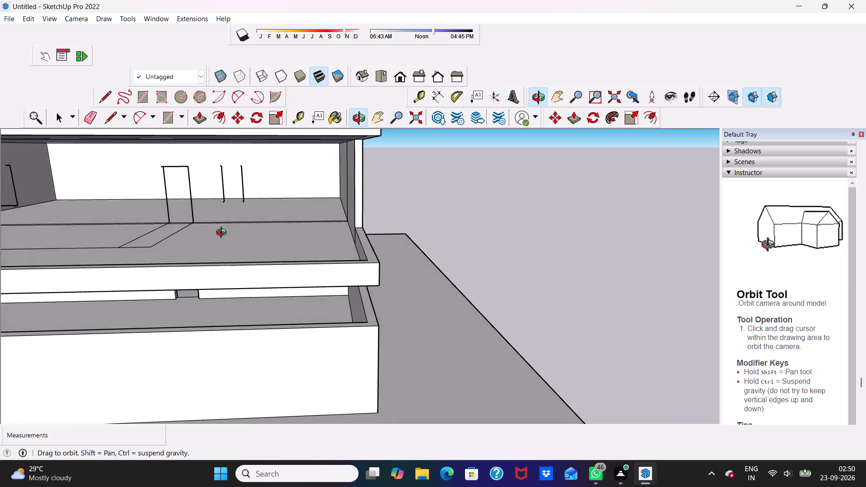
middle_click_drag(223, 234, 256, 232)
scroll(204, 126, "up", 4)
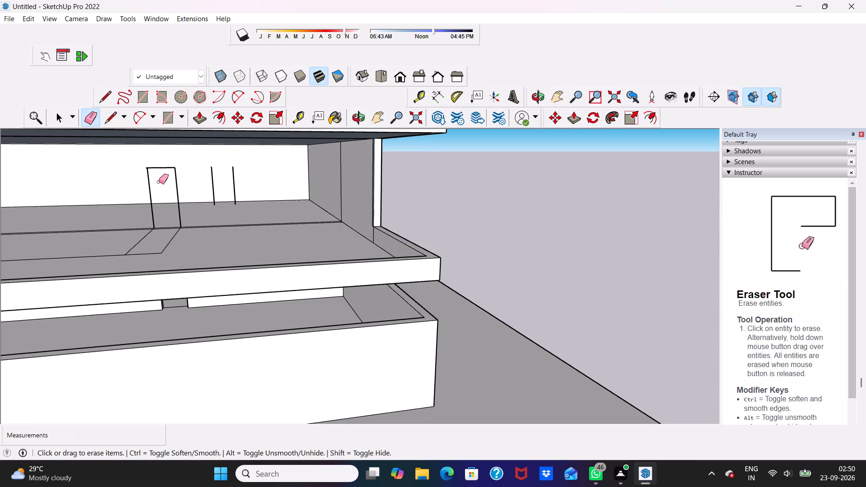
left_click_drag(159, 182, 148, 188)
left_click_drag(150, 182, 159, 172)
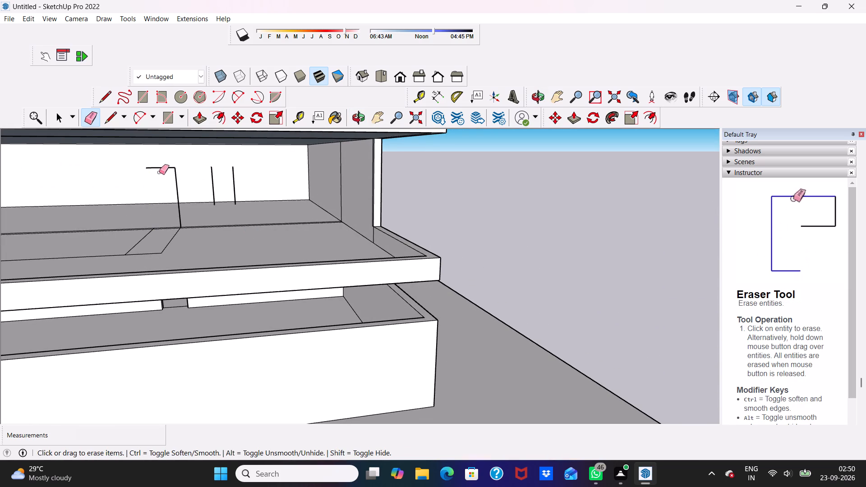
left_click_drag(159, 172, 173, 197)
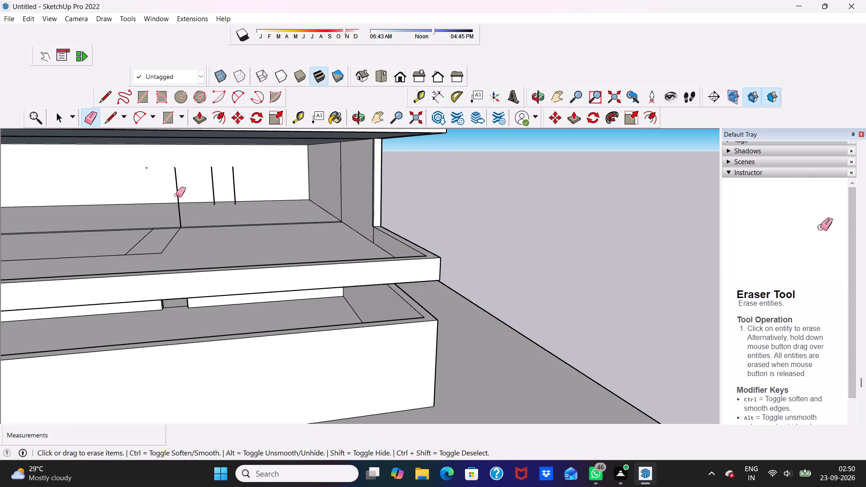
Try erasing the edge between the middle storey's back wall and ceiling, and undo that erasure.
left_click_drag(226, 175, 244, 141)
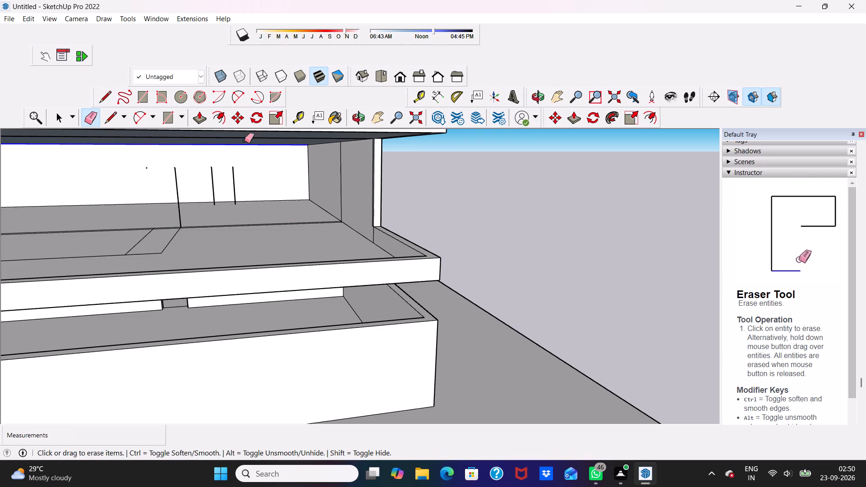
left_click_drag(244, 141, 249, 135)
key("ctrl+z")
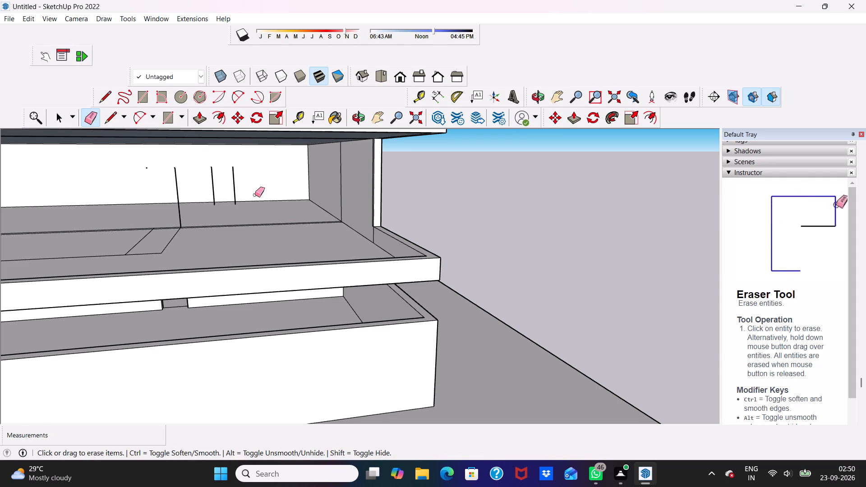
Examine the middle storey's interior and ceiling for remaining leftover lines.
scroll(292, 110, "down", 5)
scroll(244, 191, "down", 6)
middle_click_drag(262, 185, 262, 186)
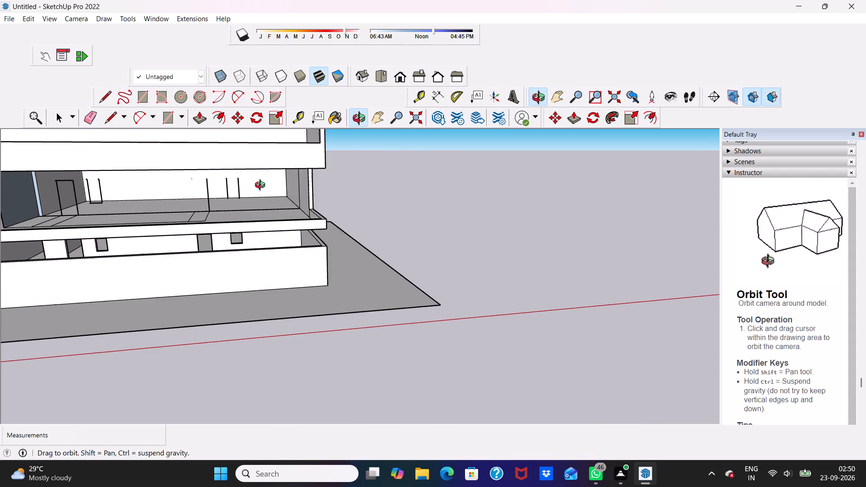
middle_click_drag(262, 186, 276, 136)
scroll(276, 136, "up", 4)
scroll(219, 183, "up", 7)
scroll(226, 164, "down", 2)
scroll(397, 194, "down", 1)
scroll(251, 143, "up", 4)
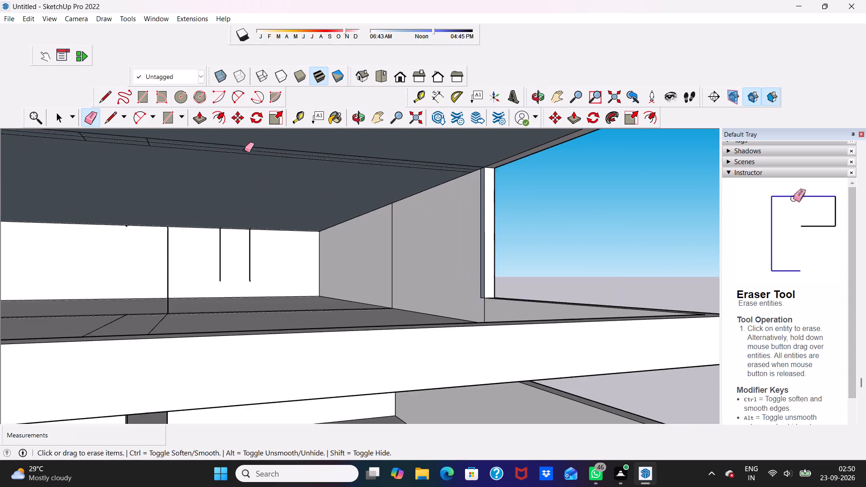
scroll(244, 150, "up", 5)
scroll(241, 169, "down", 5)
scroll(285, 214, "down", 9)
Erase the middle stretch and adjoining short segment of the leftover line along the foot of the top storey's terrace-facing wall.
middle_click_drag(282, 191, 199, 344)
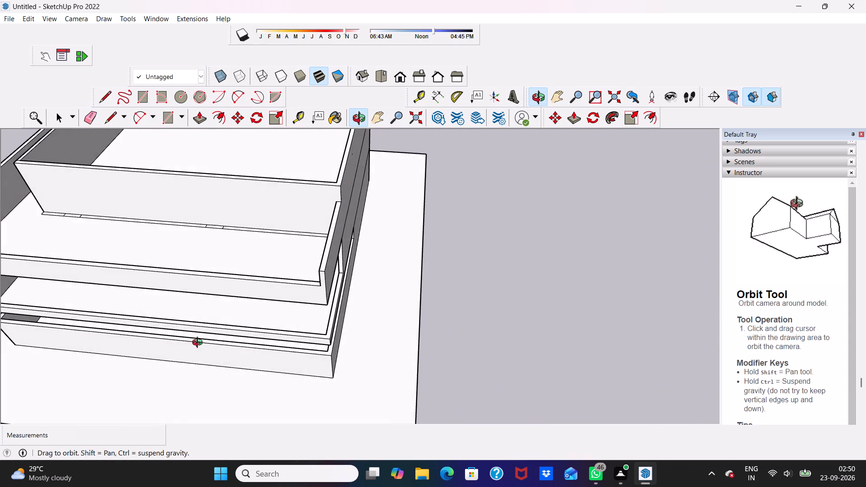
middle_click_drag(199, 344, 193, 358)
scroll(189, 224, "up", 5)
left_click(183, 229)
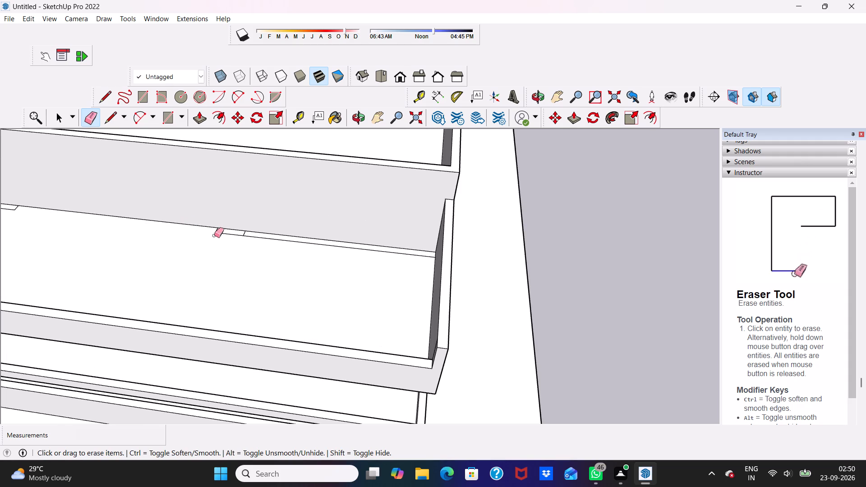
left_click(219, 231)
left_click(228, 233)
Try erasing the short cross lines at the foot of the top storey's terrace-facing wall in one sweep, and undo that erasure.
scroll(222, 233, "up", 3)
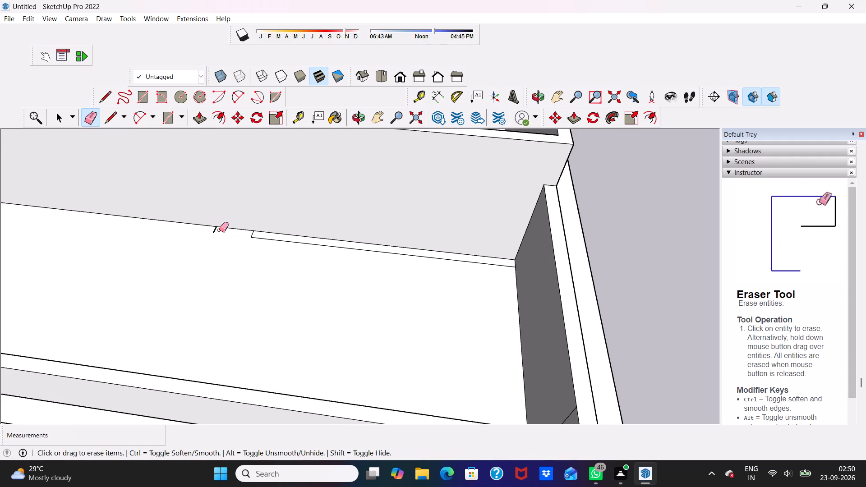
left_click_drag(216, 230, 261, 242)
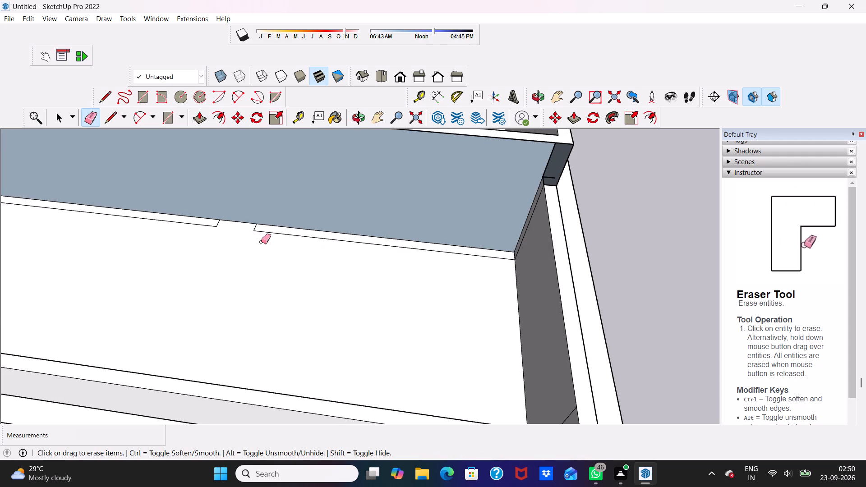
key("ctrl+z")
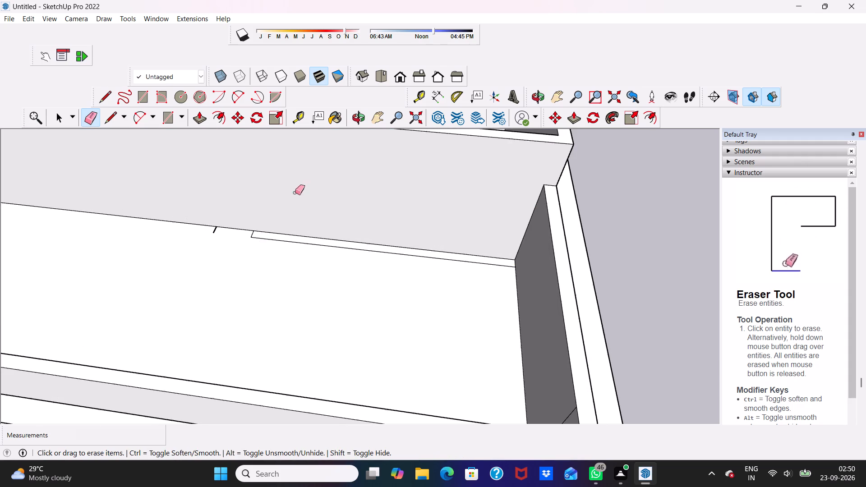
Erase the remaining strip line and both short cross lines at that end of the top storey's wall foot.
scroll(355, 198, "up", 3)
left_click(339, 258)
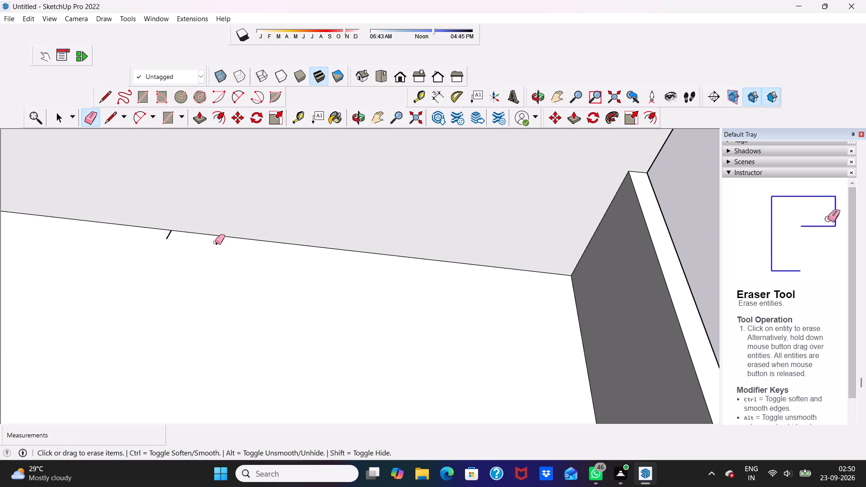
left_click(217, 239)
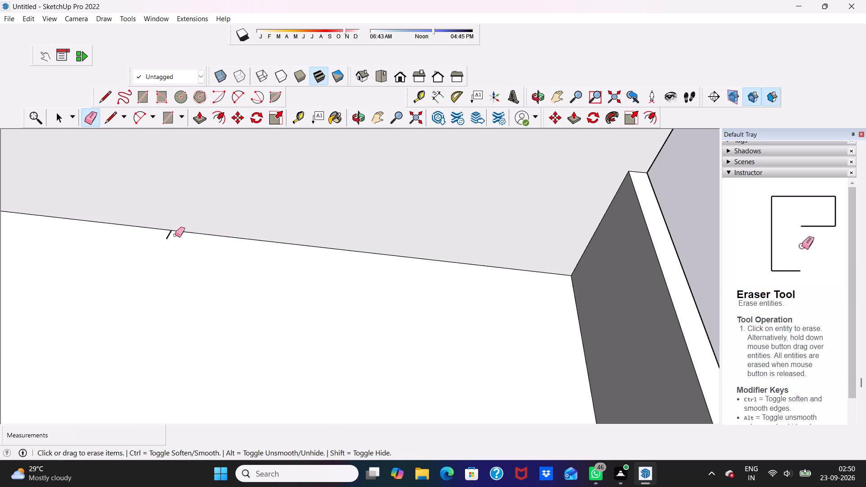
left_click(167, 234)
scroll(216, 257, "down", 11)
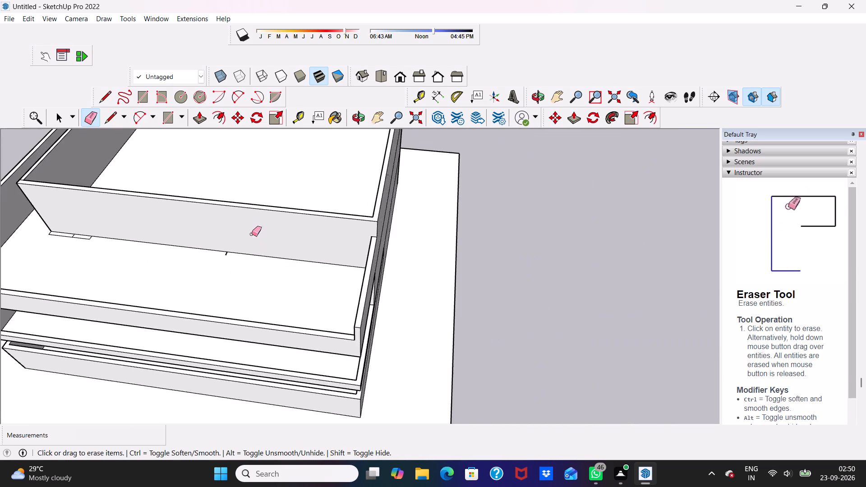
scroll(247, 236, "up", 5)
left_click(218, 261)
scroll(225, 256, "down", 6)
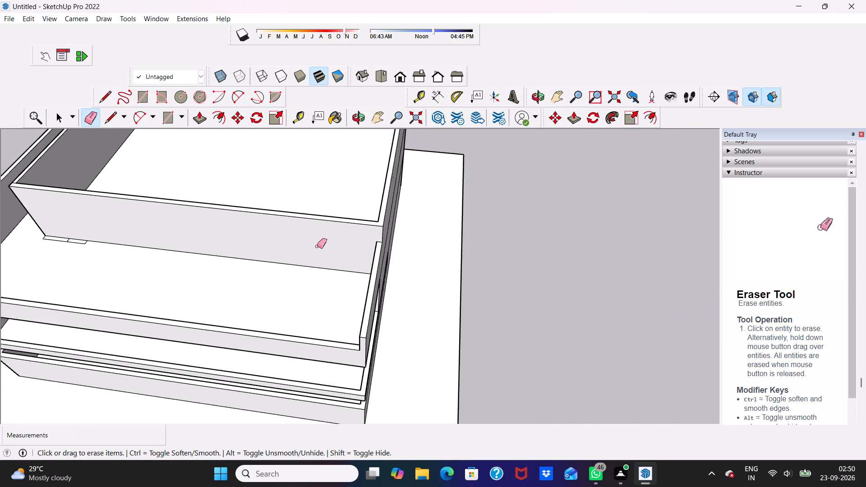
Erase the leftover strip outline at the opposite end of the same wall's foot, including its two short cross lines.
scroll(317, 246, "down", 4)
scroll(196, 238, "up", 9)
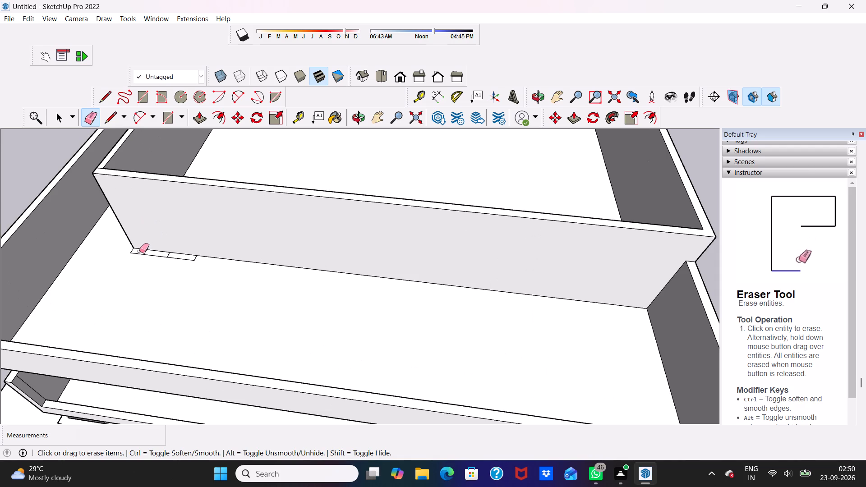
left_click(139, 252)
left_click_drag(130, 246, 138, 255)
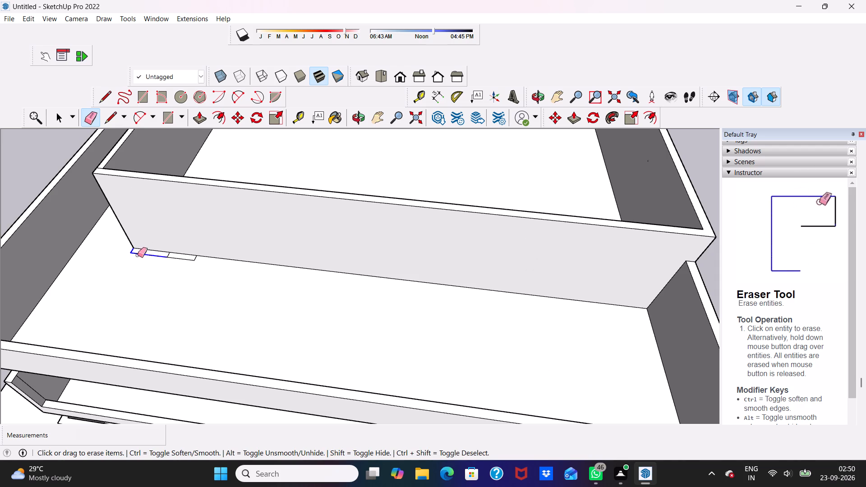
left_click_drag(138, 255, 187, 258)
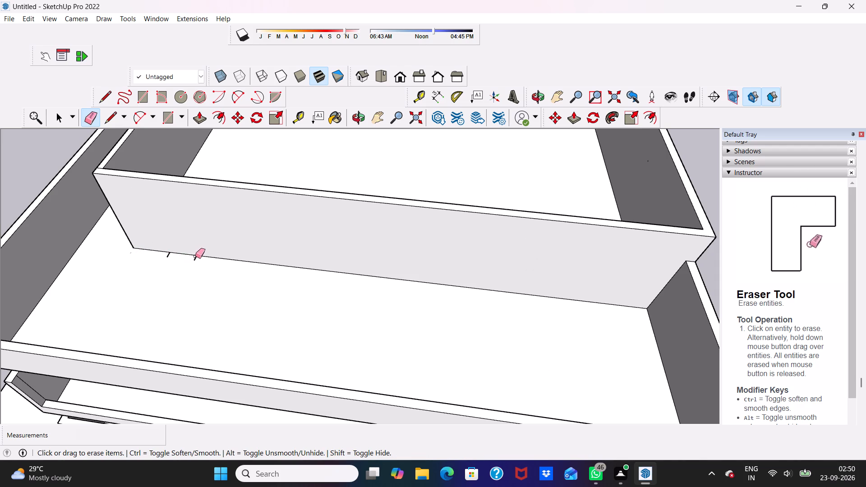
left_click(196, 256)
key("ctrl+z")
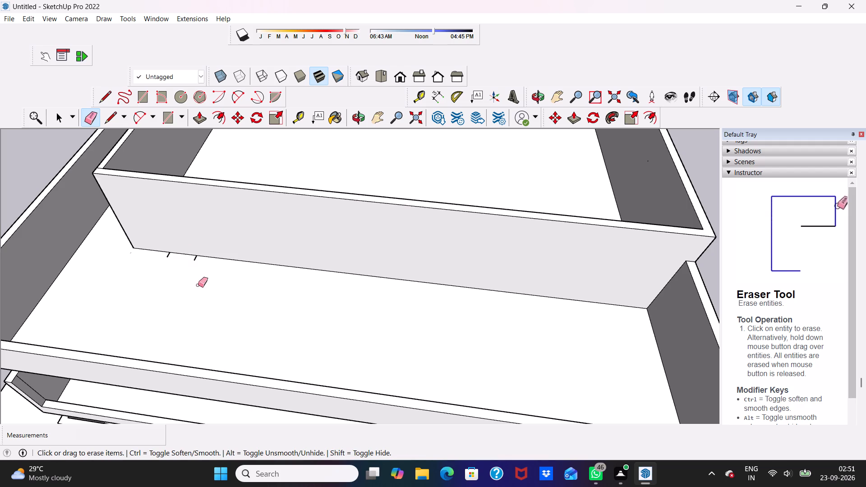
scroll(216, 274, "up", 12)
left_click(140, 261)
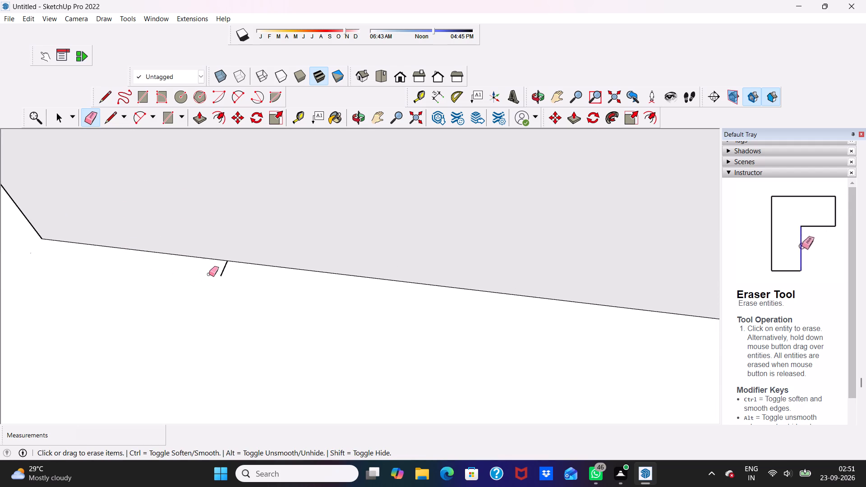
left_click(224, 268)
scroll(260, 257, "down", 5)
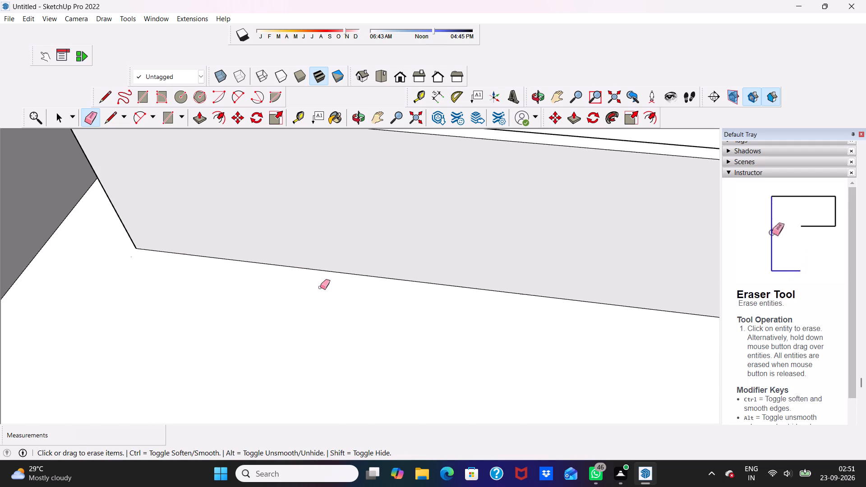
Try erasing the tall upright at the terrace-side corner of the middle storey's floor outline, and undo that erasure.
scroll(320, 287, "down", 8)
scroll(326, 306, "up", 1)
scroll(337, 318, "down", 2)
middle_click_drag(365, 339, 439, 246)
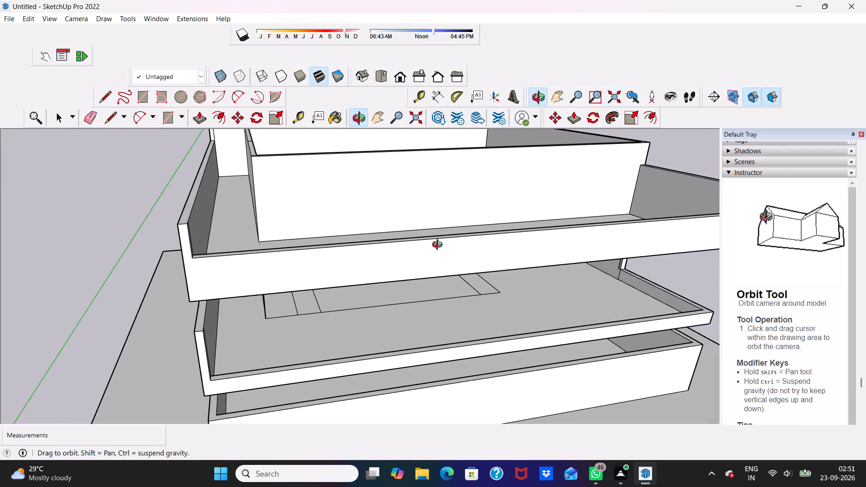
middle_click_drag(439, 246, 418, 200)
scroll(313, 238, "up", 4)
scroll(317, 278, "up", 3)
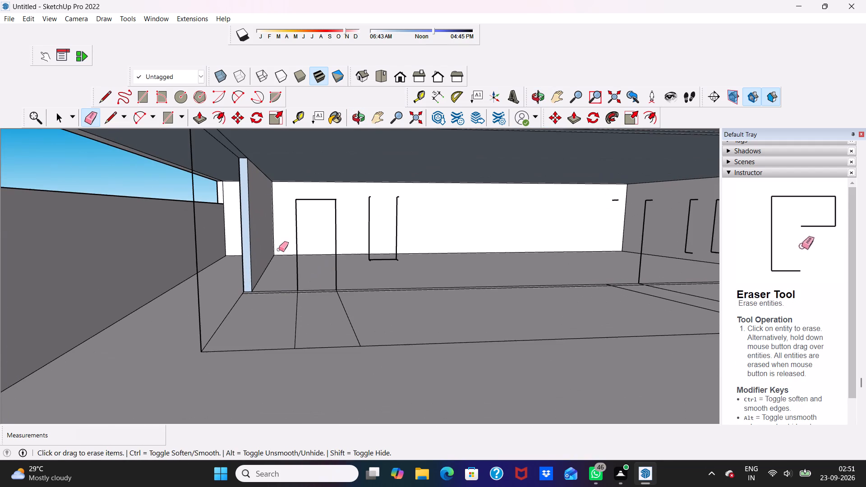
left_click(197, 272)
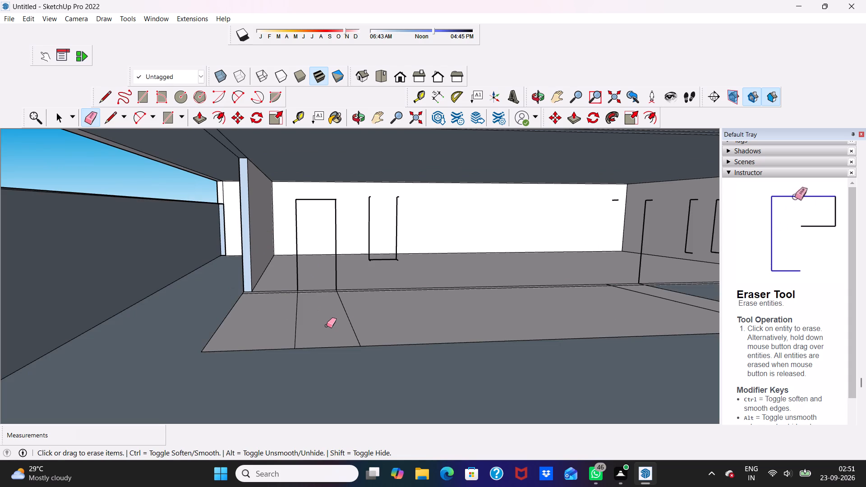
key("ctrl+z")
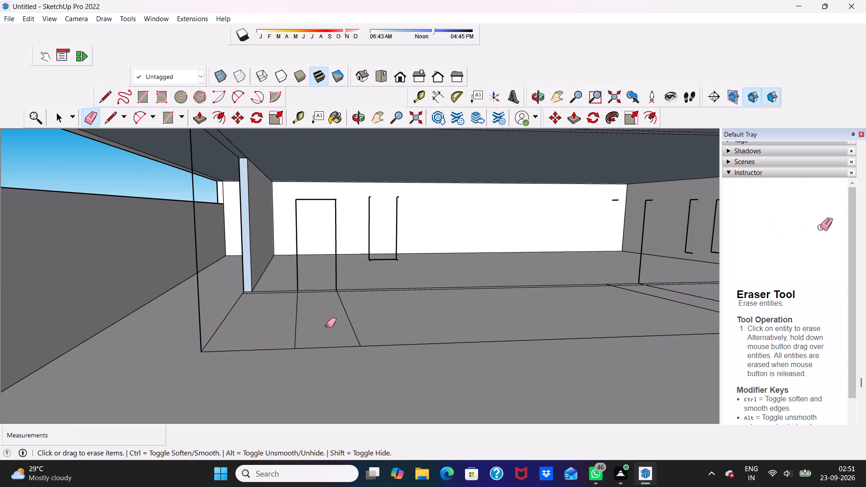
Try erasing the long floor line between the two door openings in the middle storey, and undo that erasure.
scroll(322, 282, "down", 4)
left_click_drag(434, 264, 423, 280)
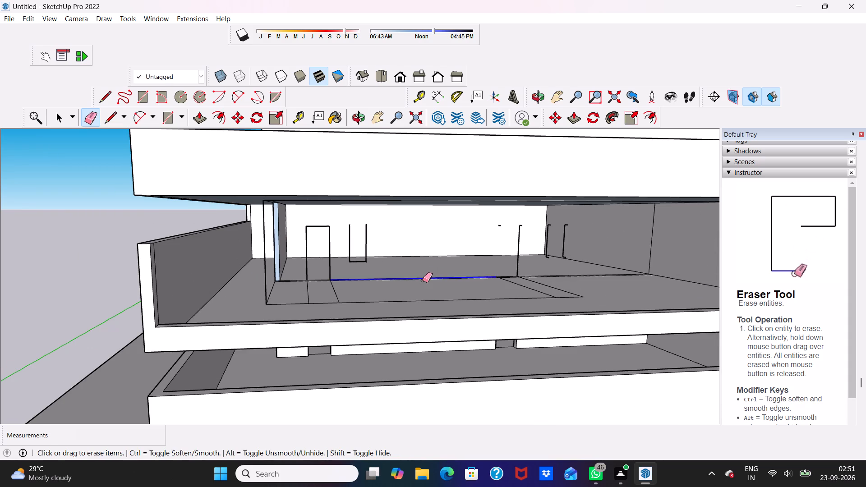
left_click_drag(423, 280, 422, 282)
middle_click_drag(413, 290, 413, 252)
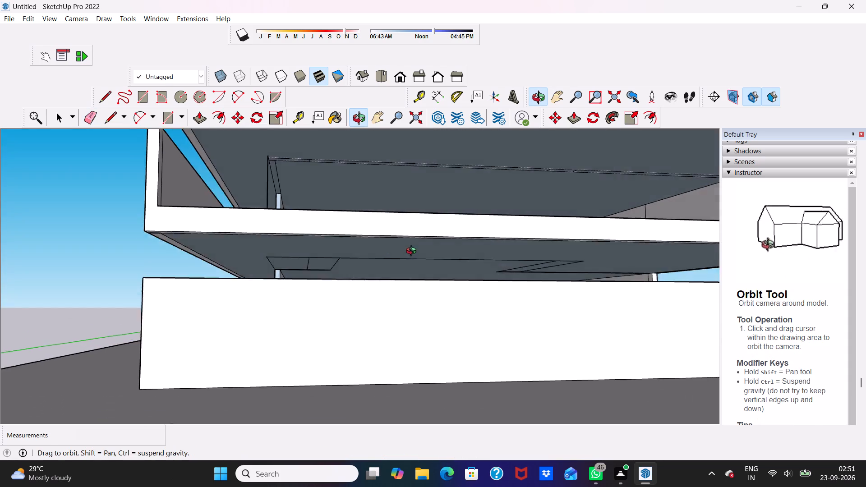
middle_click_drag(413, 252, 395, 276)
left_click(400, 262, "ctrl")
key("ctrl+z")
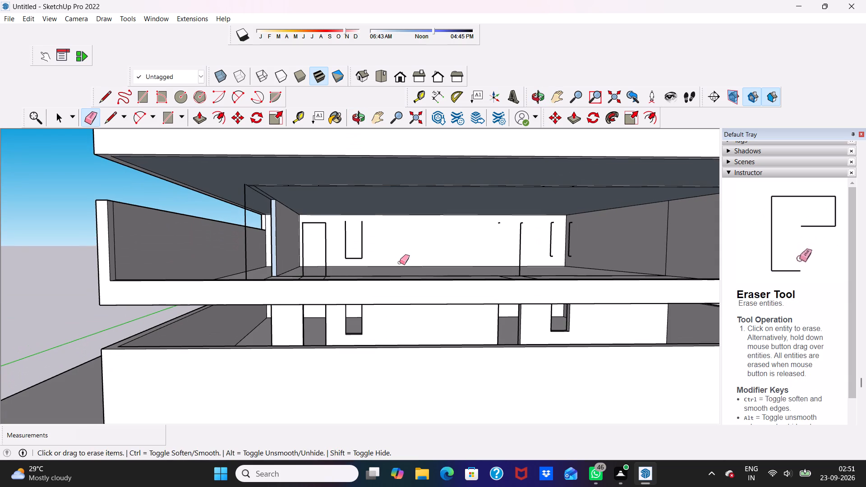
Erase the middle stretch of the two parallel leftover lines running across the middle storey's ceiling.
scroll(400, 262, "down", 2)
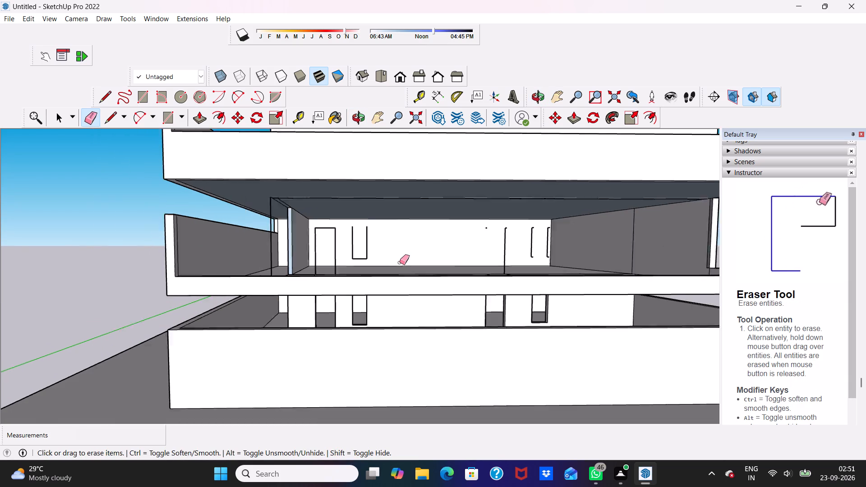
scroll(400, 262, "down", 5)
middle_click_drag(405, 257, 410, 231)
scroll(412, 228, "up", 11)
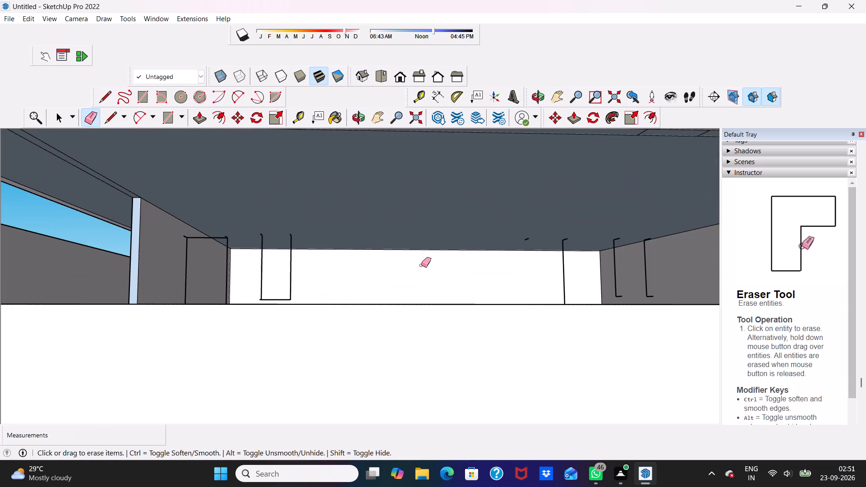
scroll(415, 264, "up", 1)
scroll(405, 279, "down", 3)
scroll(408, 320, "up", 1)
scroll(415, 332, "down", 2)
middle_click_drag(448, 273, 451, 289)
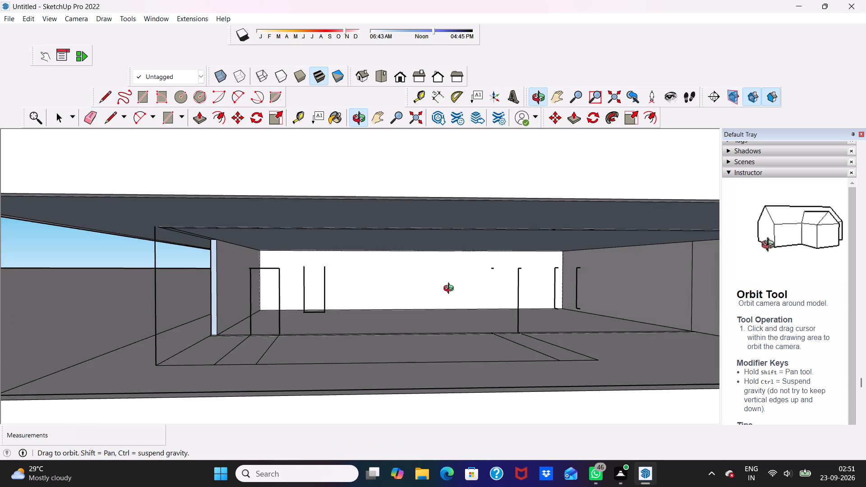
middle_click_drag(451, 289, 493, 289)
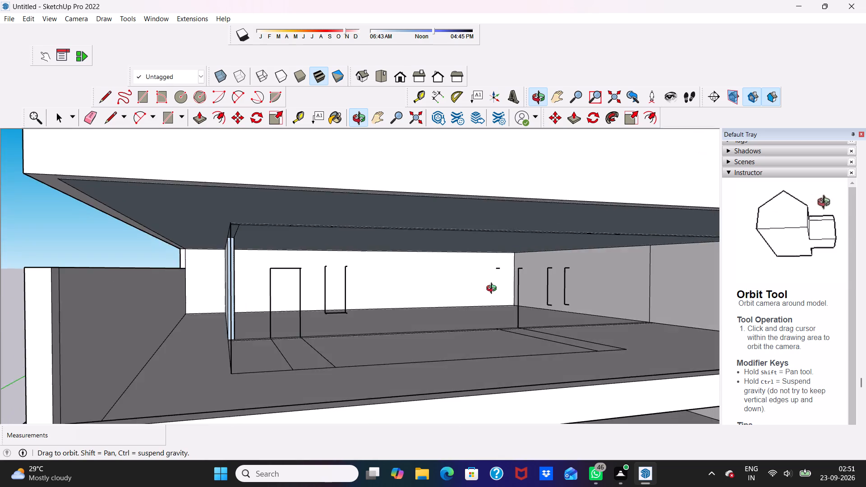
middle_click_drag(493, 289, 445, 286)
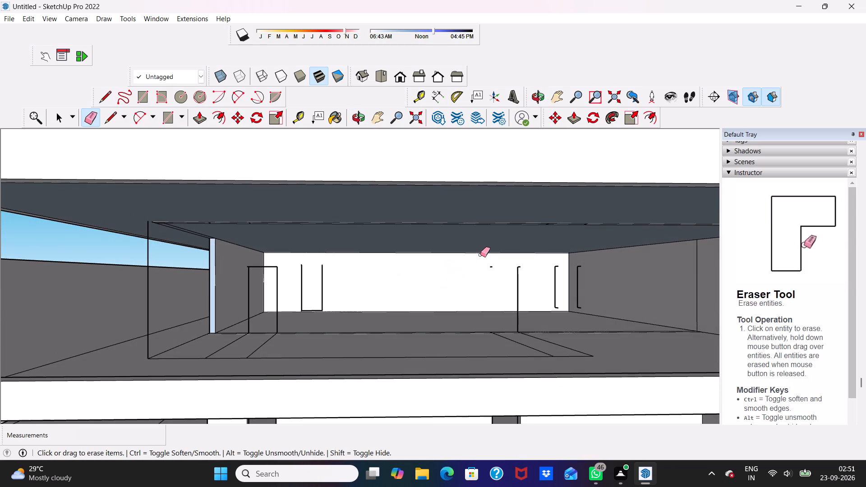
key("space")
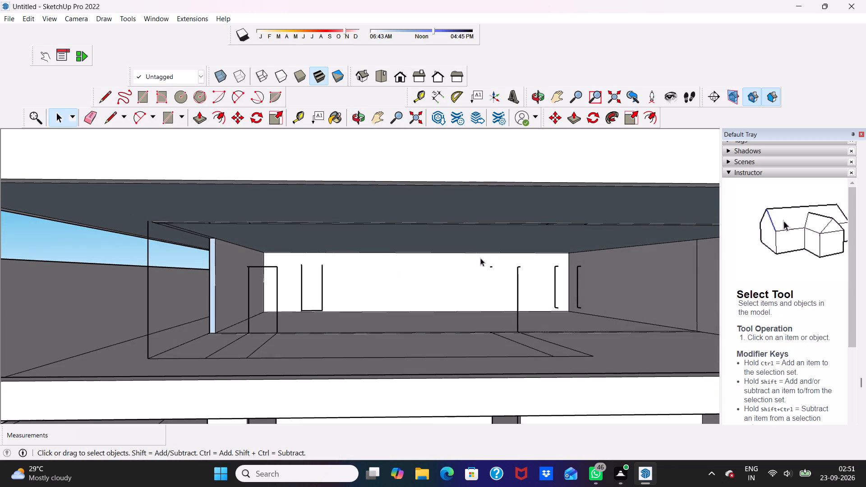
left_click(89, 118)
scroll(340, 249, "up", 4)
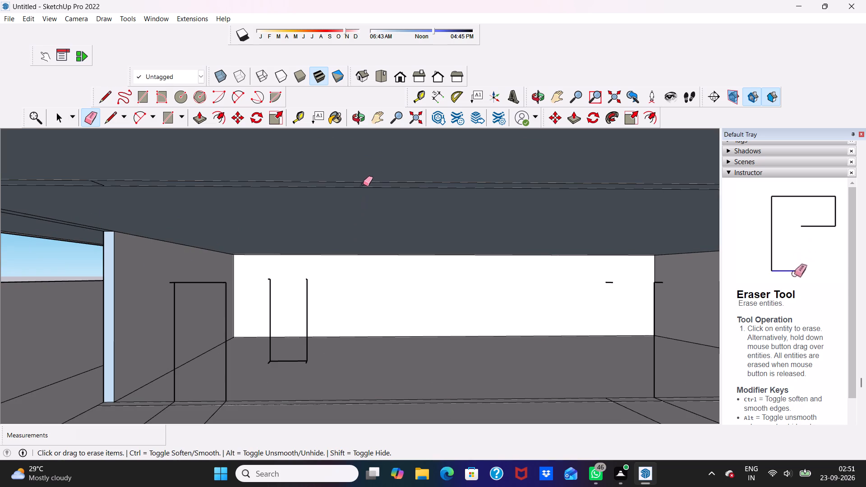
left_click_drag(363, 179, 363, 188)
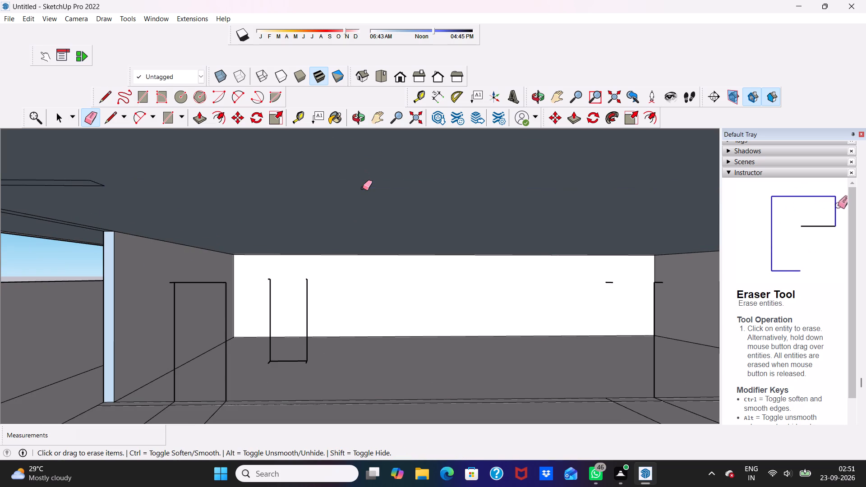
Erase the long terrace-side line of the leftover outline on the underside of the middle storey's floor slab.
scroll(363, 188, "down", 14)
middle_click_drag(390, 202, 391, 251)
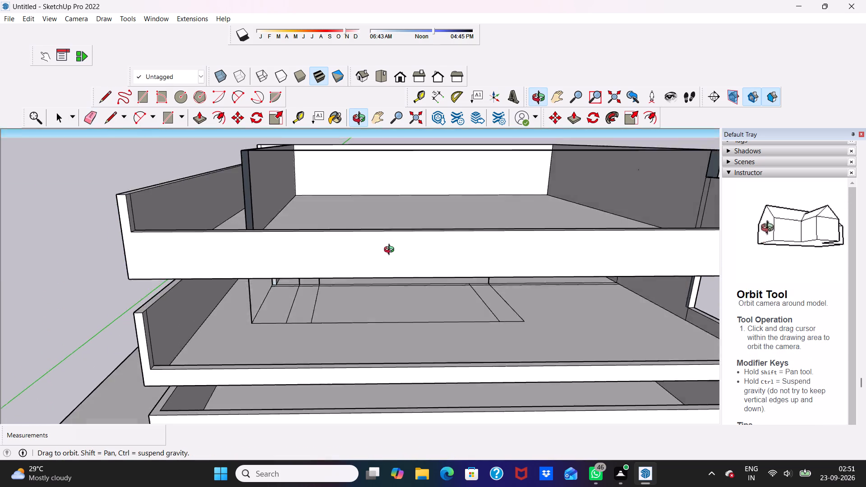
middle_click_drag(391, 251, 386, 303)
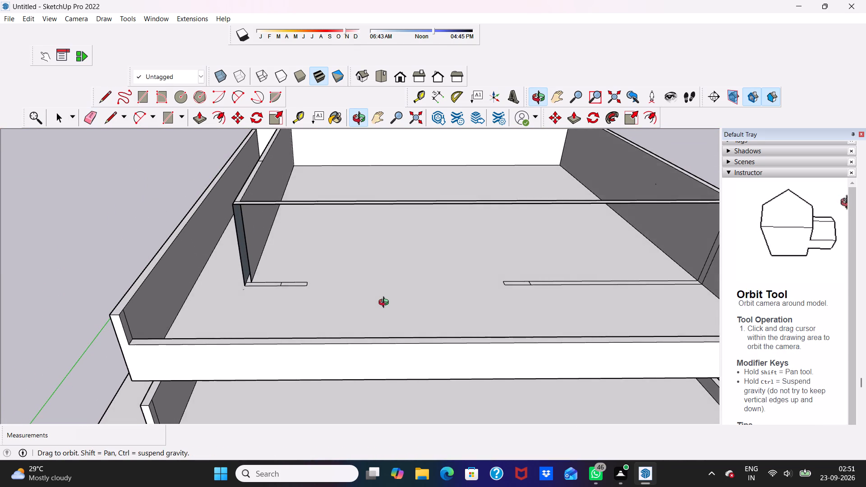
middle_click_drag(386, 303, 408, 174)
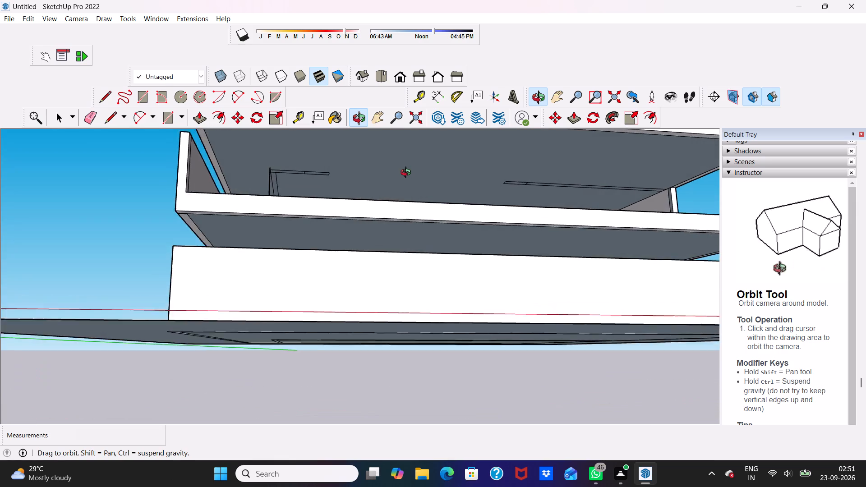
middle_click_drag(408, 174, 406, 175)
scroll(406, 175, "up", 9)
scroll(375, 304, "up", 3)
scroll(374, 288, "down", 4)
scroll(384, 280, "up", 2)
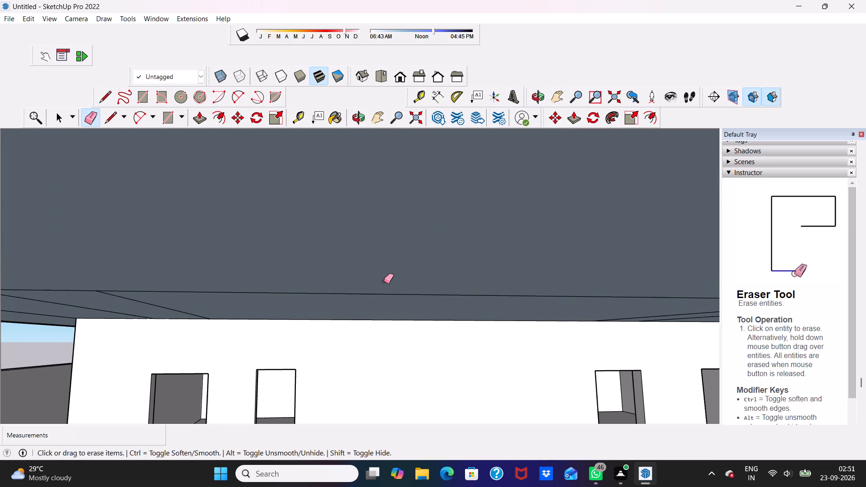
left_click(377, 294)
scroll(388, 288, "down", 4)
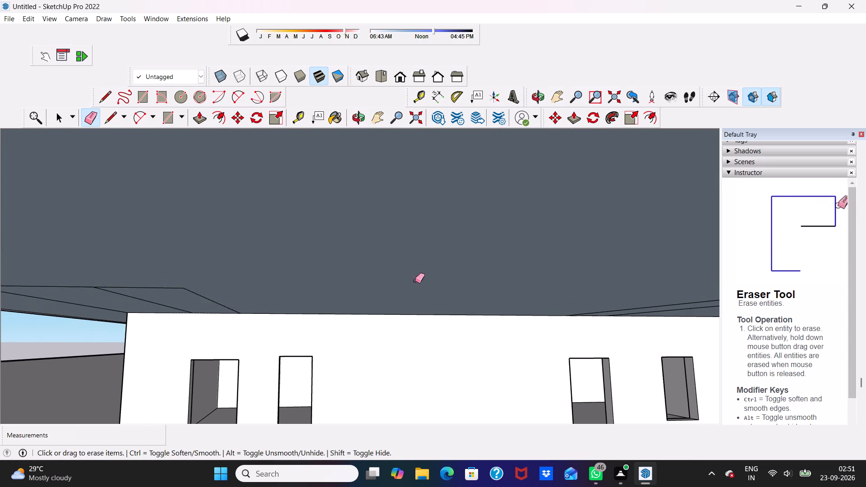
Erase the remaining leftover lines at both ends of the outline on the underside of the middle storey's floor slab.
left_click_drag(90, 280, 112, 303)
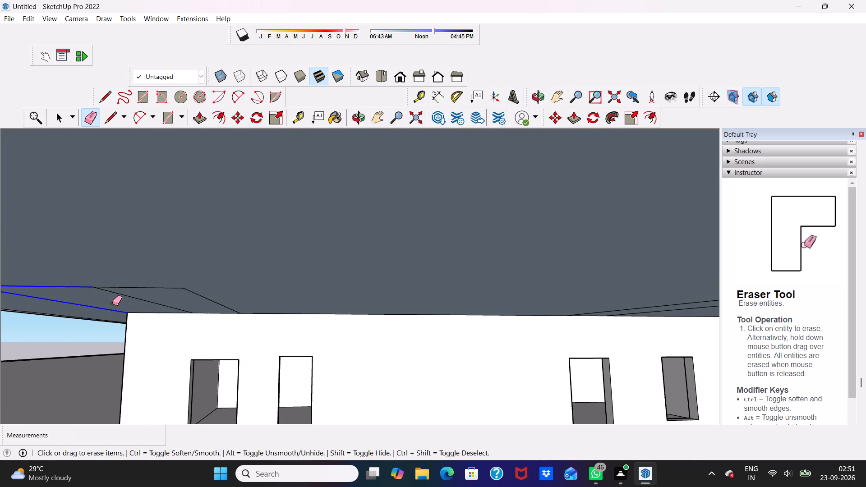
left_click_drag(112, 303, 197, 295)
scroll(262, 259, "down", 2)
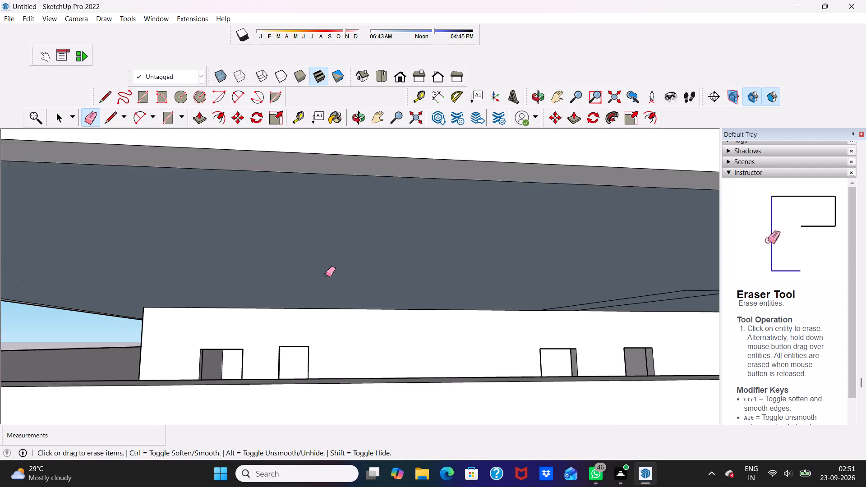
scroll(326, 275, "down", 6)
scroll(642, 317, "up", 3)
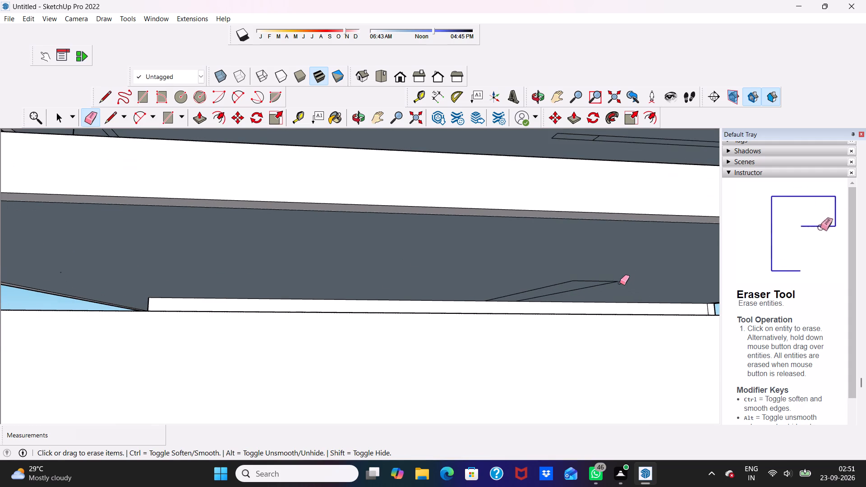
left_click_drag(620, 283, 551, 283)
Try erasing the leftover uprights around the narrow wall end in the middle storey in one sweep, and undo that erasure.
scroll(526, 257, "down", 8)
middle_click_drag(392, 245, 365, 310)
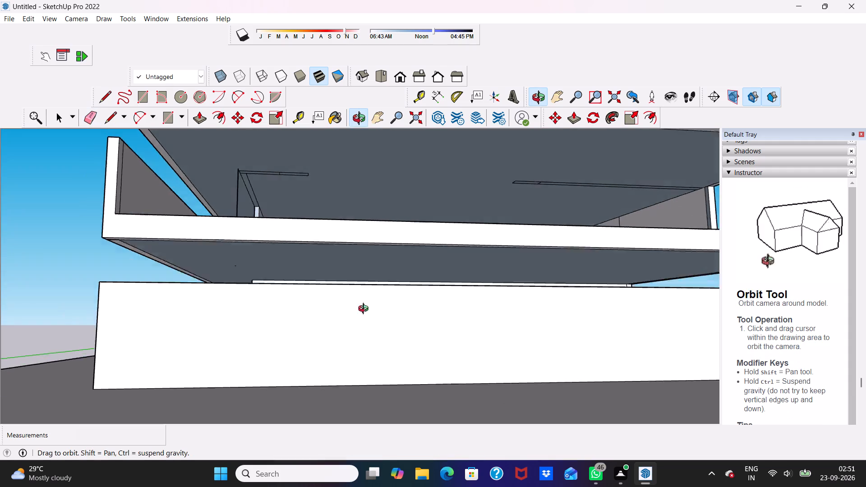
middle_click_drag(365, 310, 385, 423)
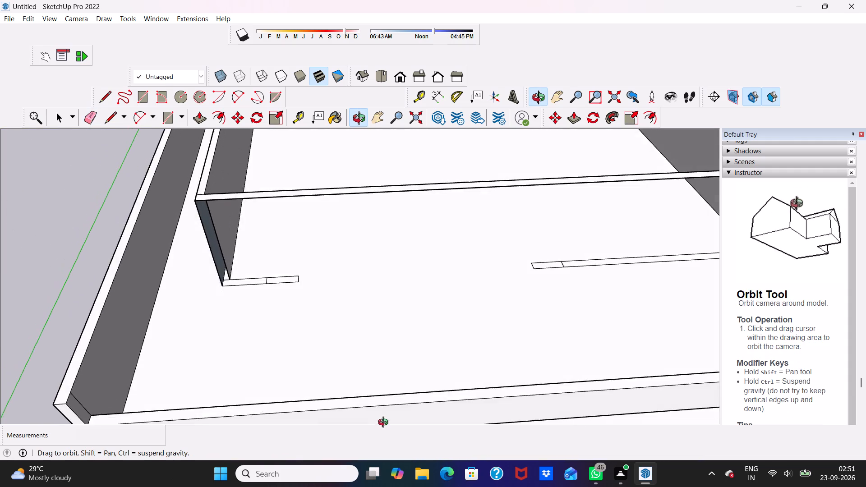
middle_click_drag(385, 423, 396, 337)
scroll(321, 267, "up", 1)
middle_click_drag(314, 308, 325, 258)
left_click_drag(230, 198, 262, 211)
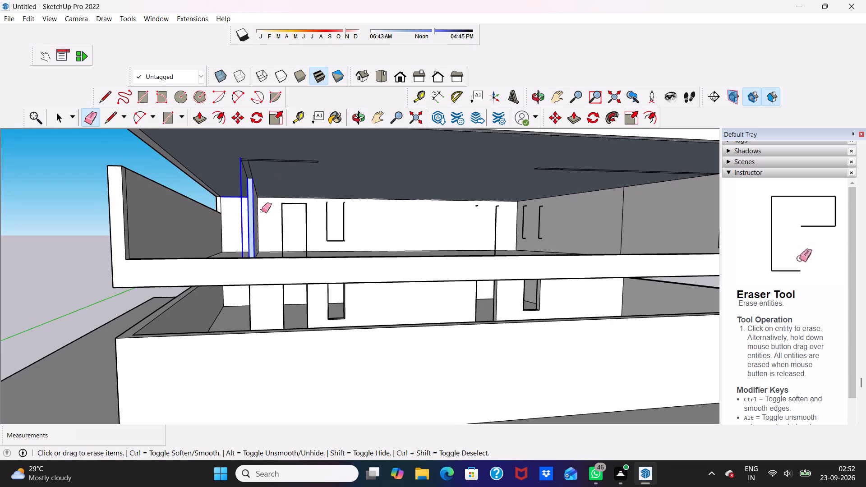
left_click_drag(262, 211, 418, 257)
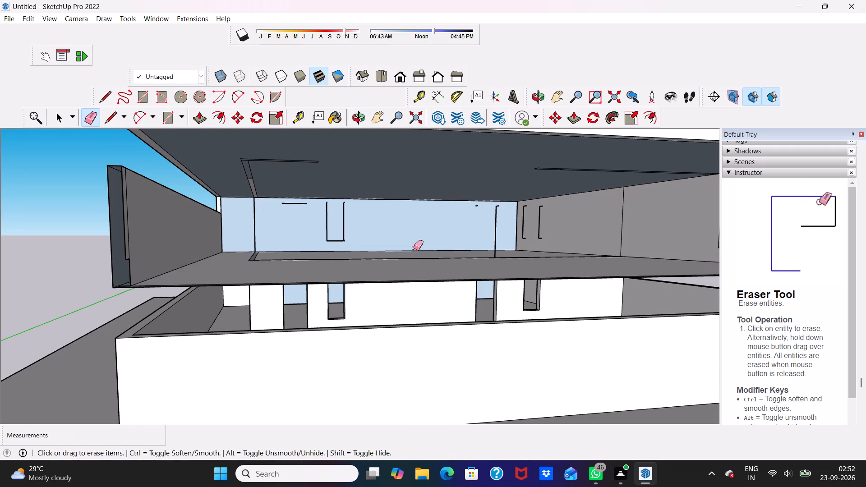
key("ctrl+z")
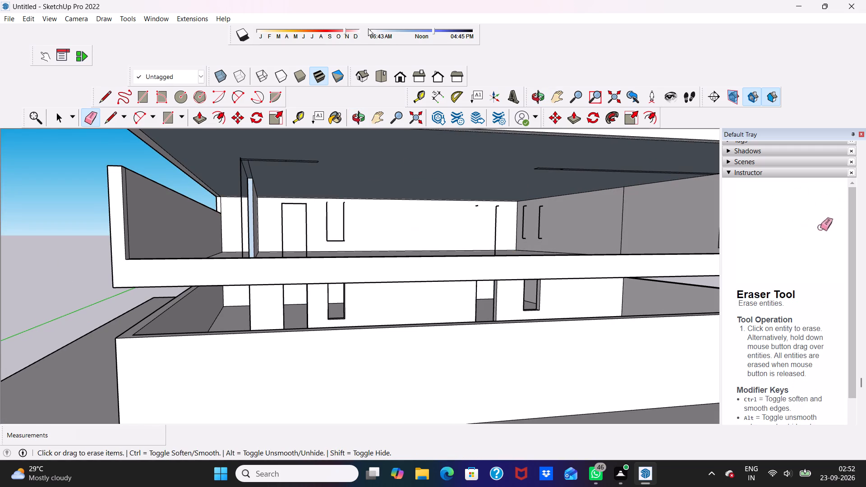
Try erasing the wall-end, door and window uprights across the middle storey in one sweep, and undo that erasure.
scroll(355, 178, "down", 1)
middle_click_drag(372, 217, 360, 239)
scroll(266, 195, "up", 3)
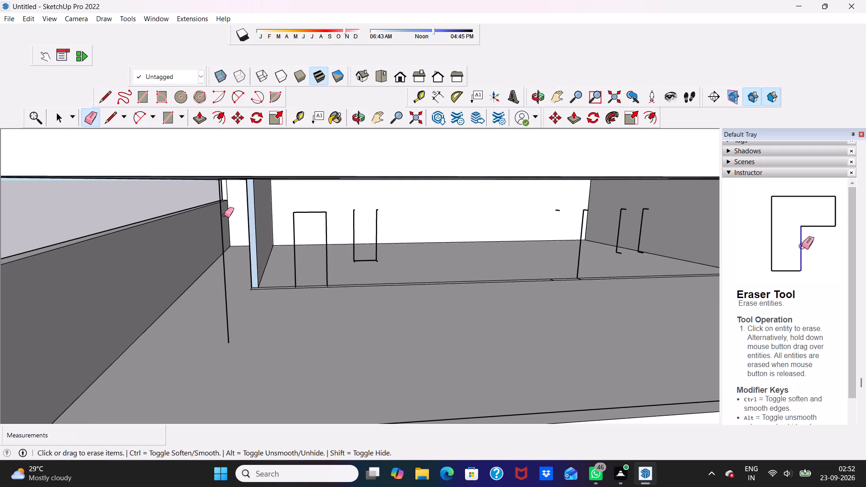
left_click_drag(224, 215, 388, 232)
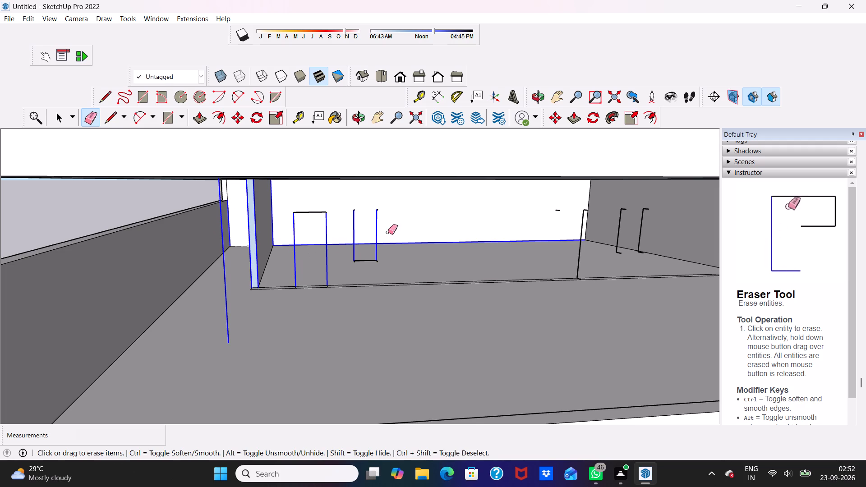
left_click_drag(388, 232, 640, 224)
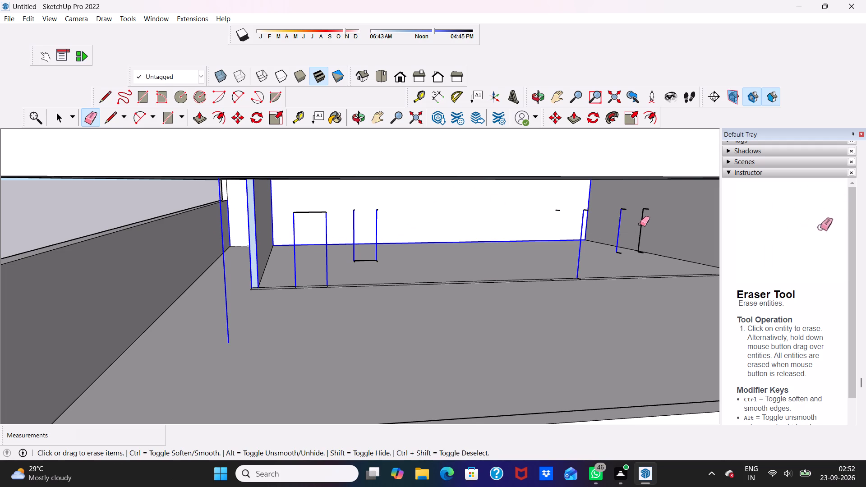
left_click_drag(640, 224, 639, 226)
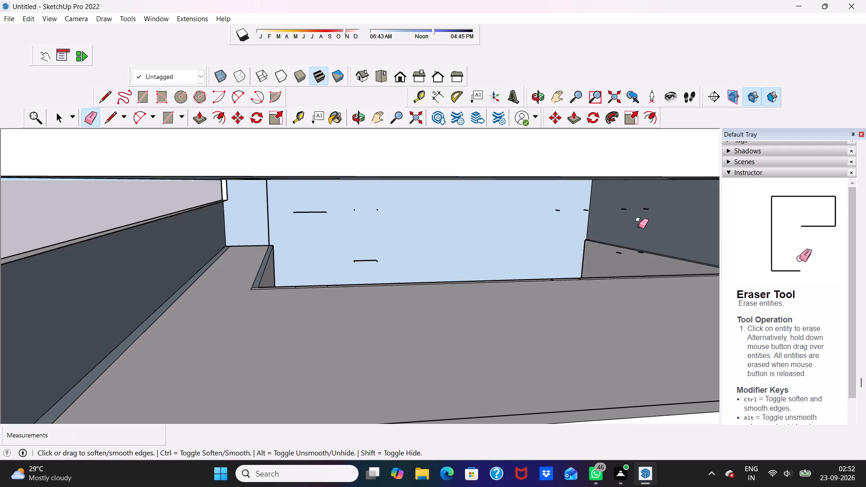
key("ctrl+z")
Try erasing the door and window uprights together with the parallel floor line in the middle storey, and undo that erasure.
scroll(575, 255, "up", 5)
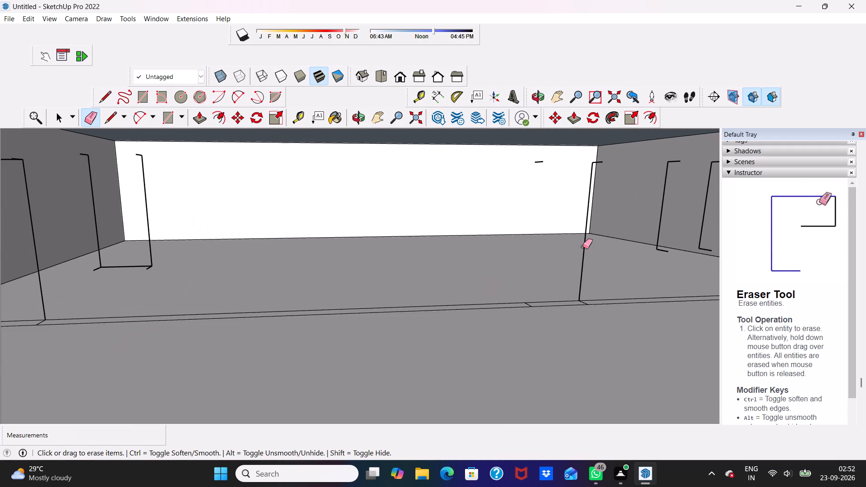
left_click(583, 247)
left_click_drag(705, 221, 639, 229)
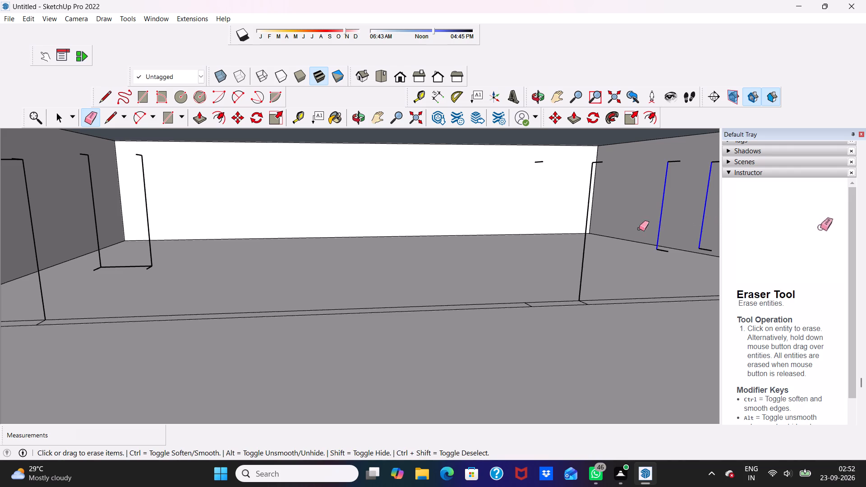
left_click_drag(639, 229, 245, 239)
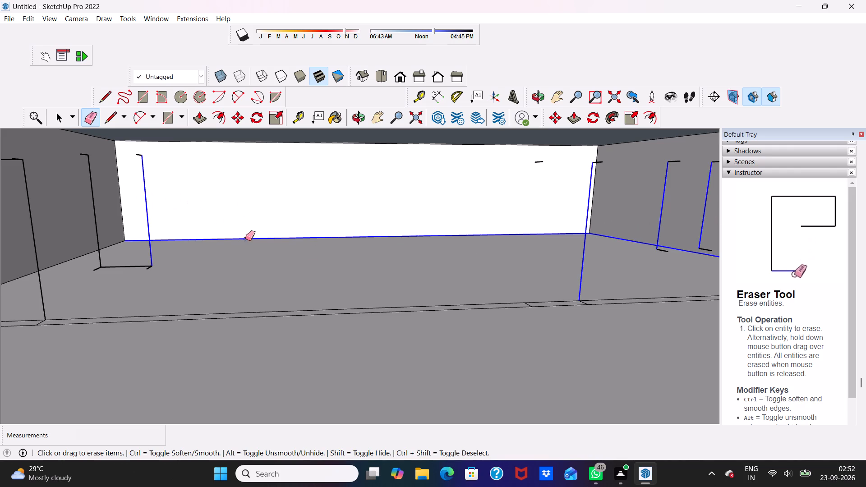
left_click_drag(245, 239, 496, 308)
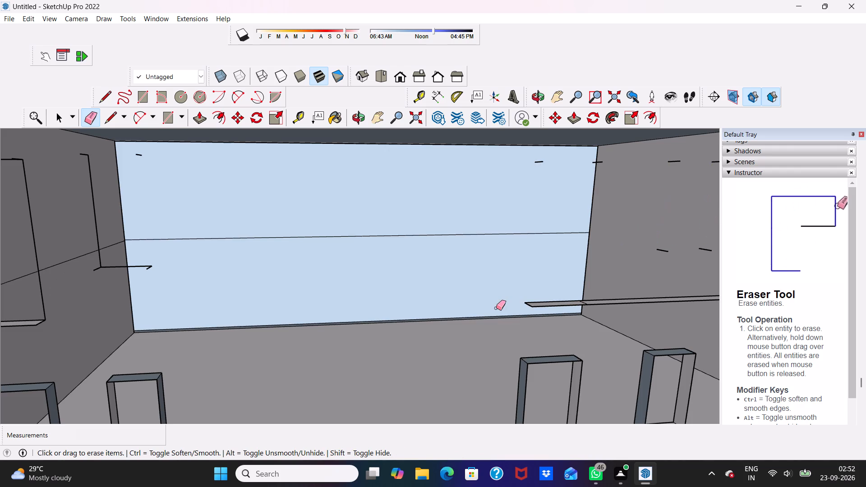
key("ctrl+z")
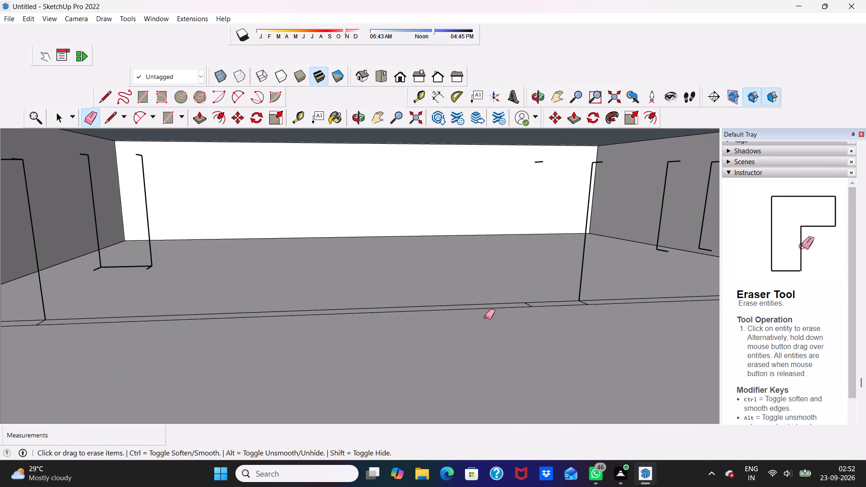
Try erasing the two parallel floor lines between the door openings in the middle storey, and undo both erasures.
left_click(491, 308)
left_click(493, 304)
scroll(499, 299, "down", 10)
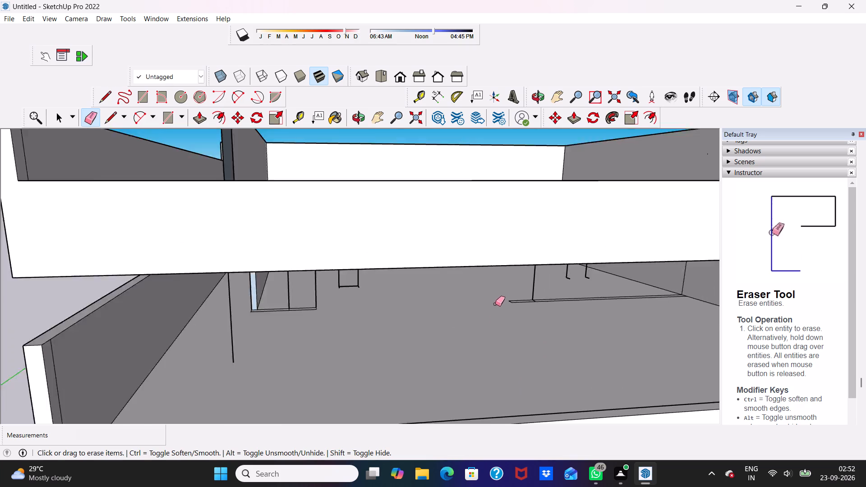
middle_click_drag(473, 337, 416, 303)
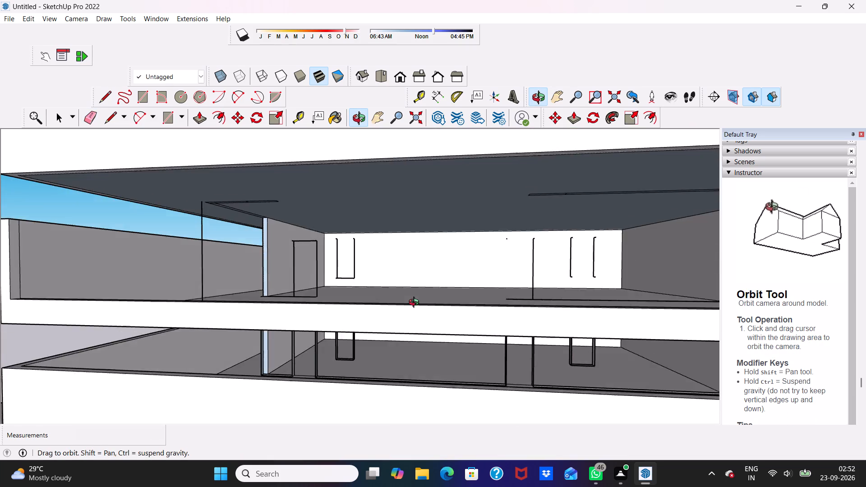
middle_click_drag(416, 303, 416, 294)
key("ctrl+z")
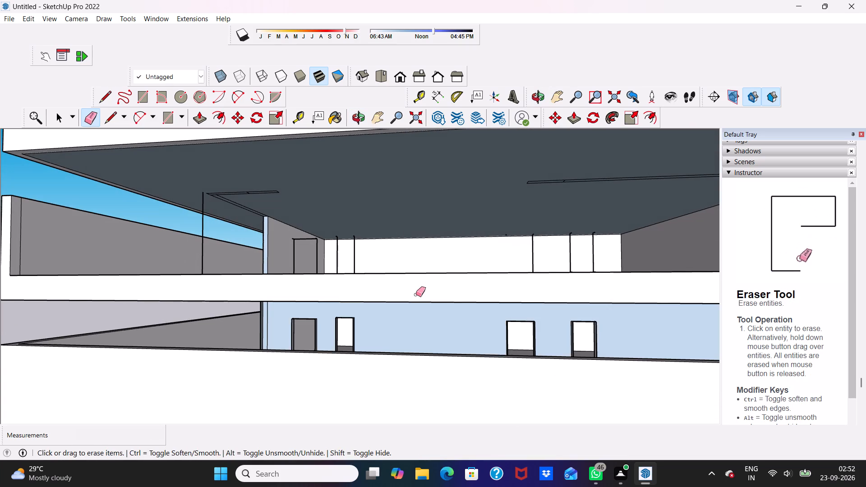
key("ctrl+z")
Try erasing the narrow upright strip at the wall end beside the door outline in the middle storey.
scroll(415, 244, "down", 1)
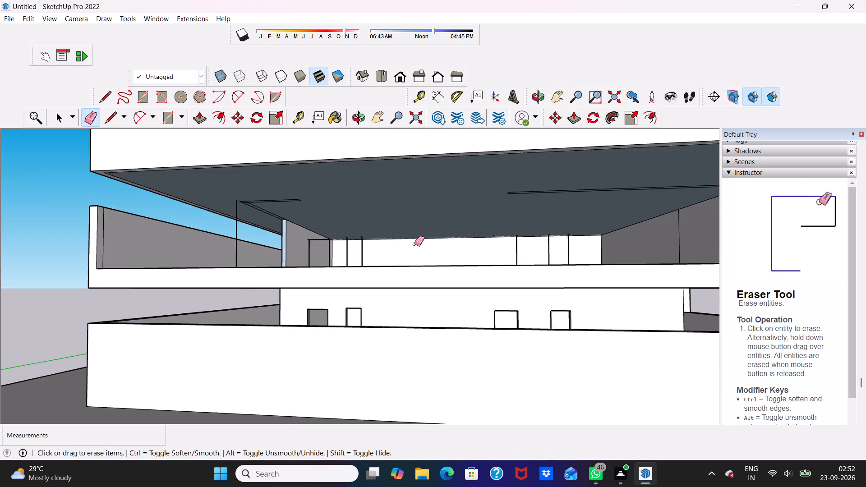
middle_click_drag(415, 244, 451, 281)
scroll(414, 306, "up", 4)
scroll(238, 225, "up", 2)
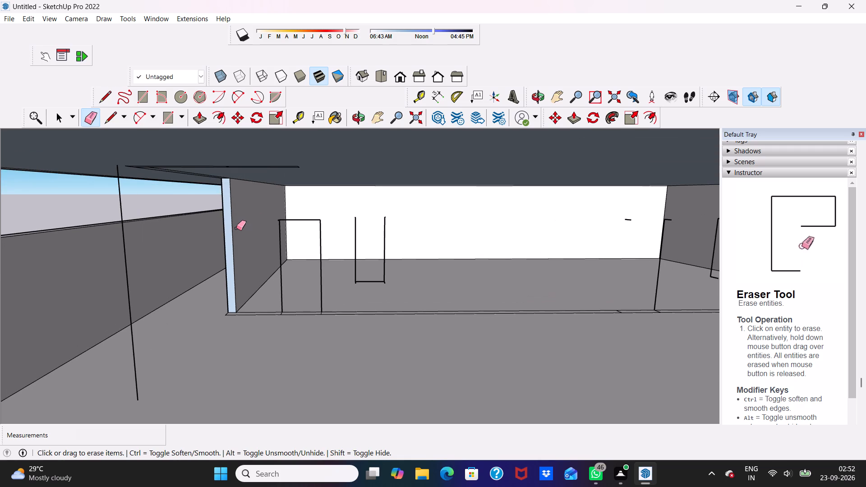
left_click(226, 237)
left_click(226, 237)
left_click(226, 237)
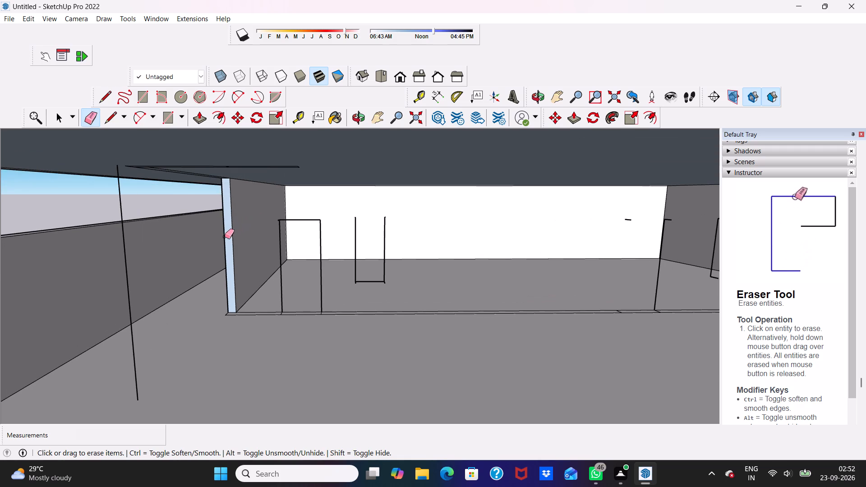
Erase the leftover L-shaped corner outline and its short end segments on the middle storey's ceiling.
scroll(231, 204, "down", 1)
left_click(222, 172)
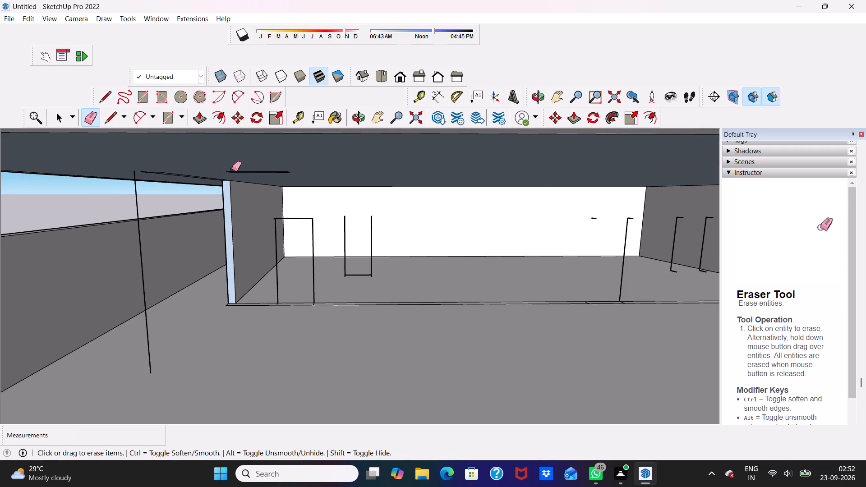
left_click(231, 171)
scroll(218, 184, "up", 3)
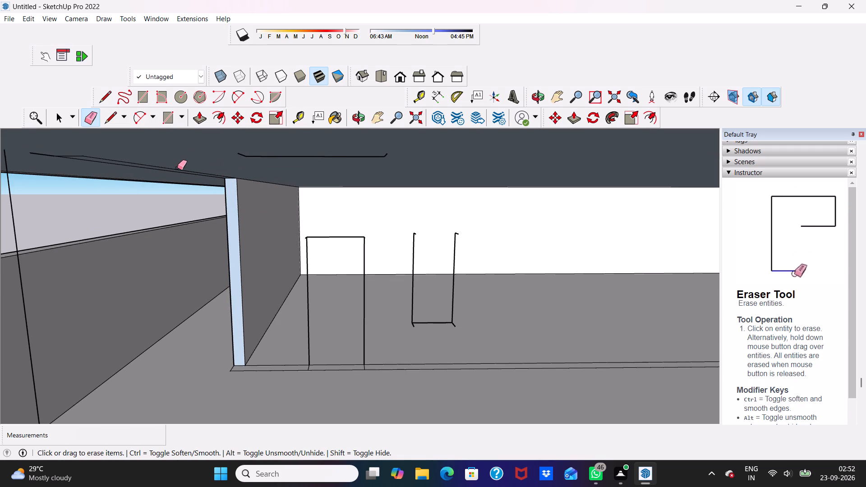
left_click_drag(177, 168, 175, 177)
left_click_drag(277, 151, 278, 159)
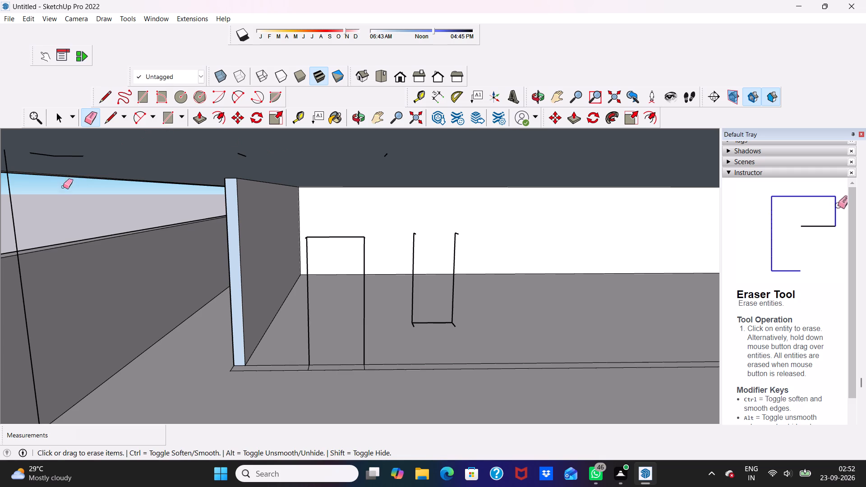
left_click(64, 157)
left_click(42, 153)
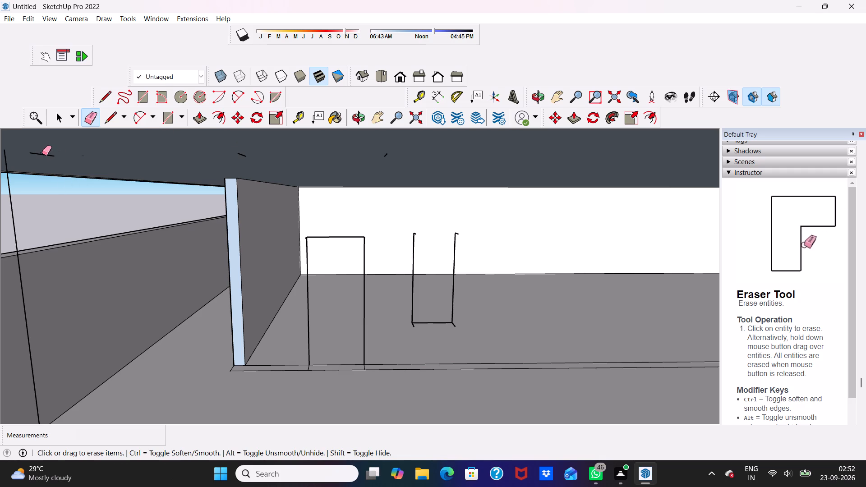
left_click(245, 155)
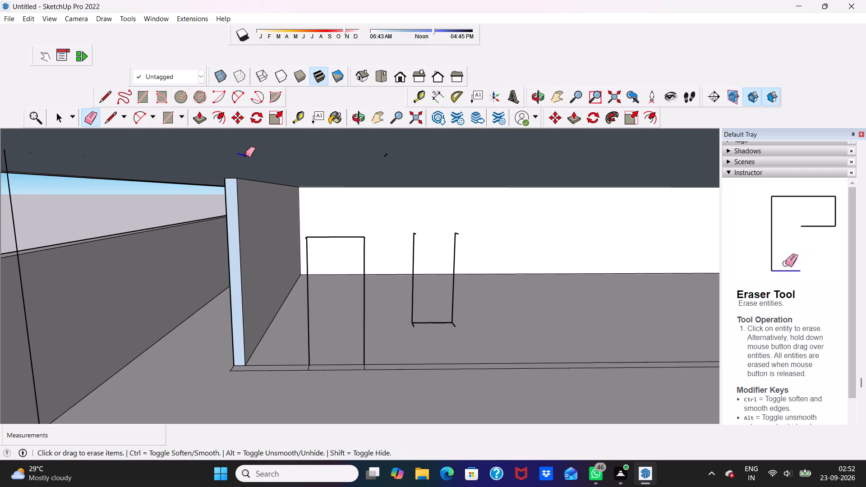
left_click(385, 154)
Erase the two long parallel edges of the leftover strip outline on the middle storey's ceiling.
scroll(419, 209, "down", 5)
scroll(464, 244, "down", 4)
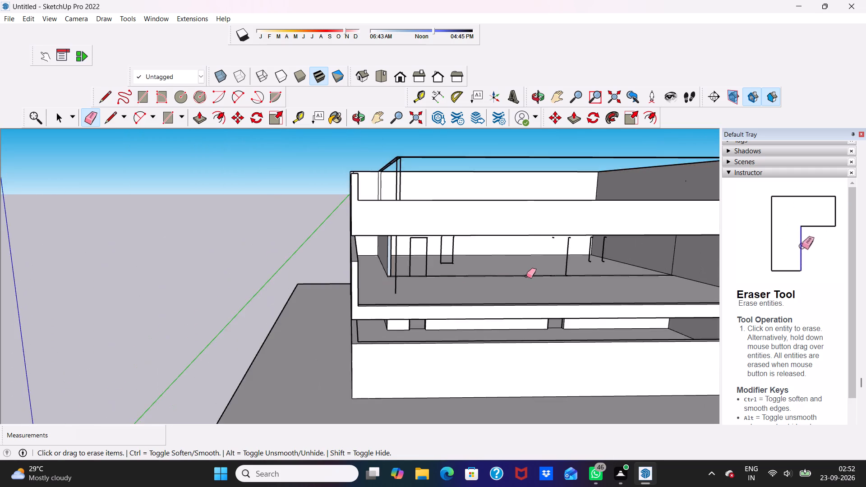
middle_click_drag(534, 279, 525, 247)
scroll(582, 217, "up", 4)
scroll(649, 202, "up", 5)
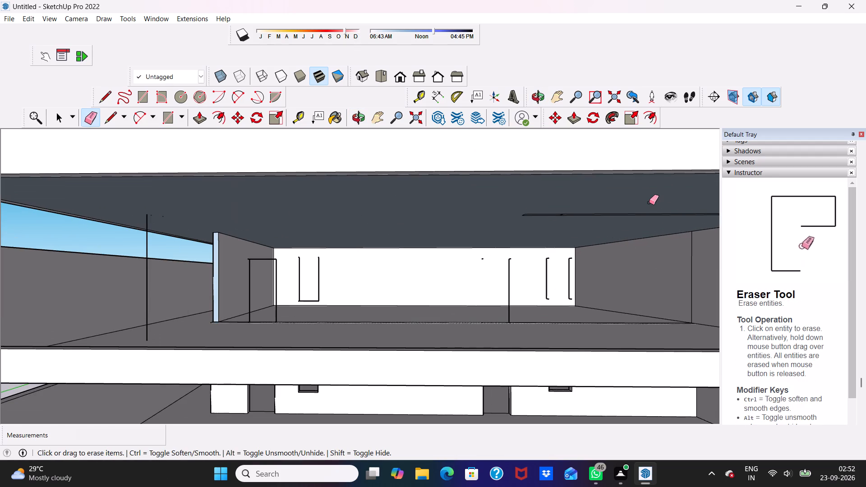
left_click(640, 212)
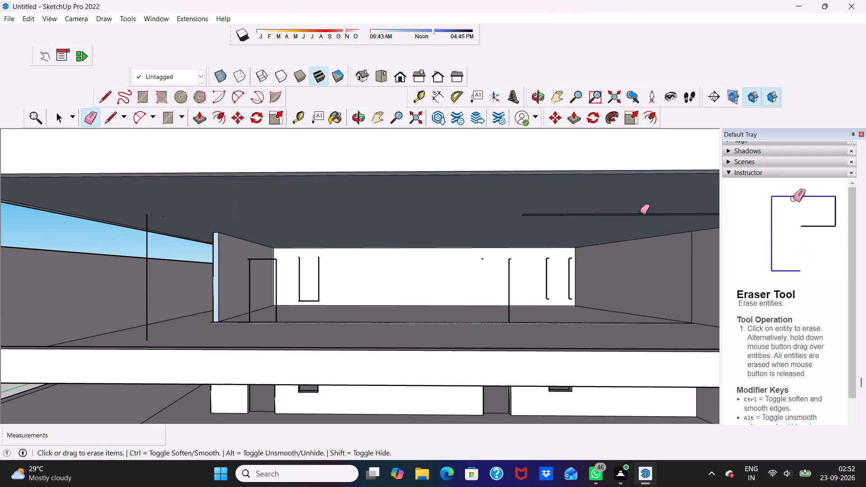
left_click(636, 216)
scroll(633, 216, "up", 3)
left_click(633, 212)
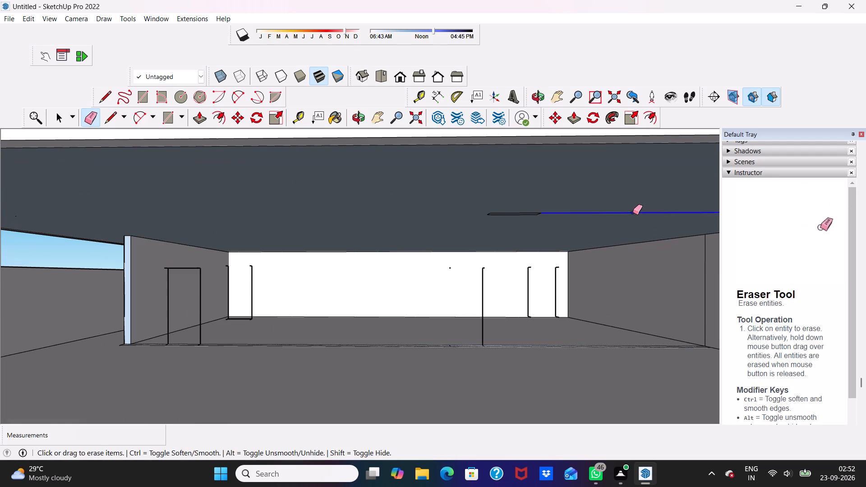
scroll(523, 230, "up", 3)
left_click_drag(528, 206, 528, 207)
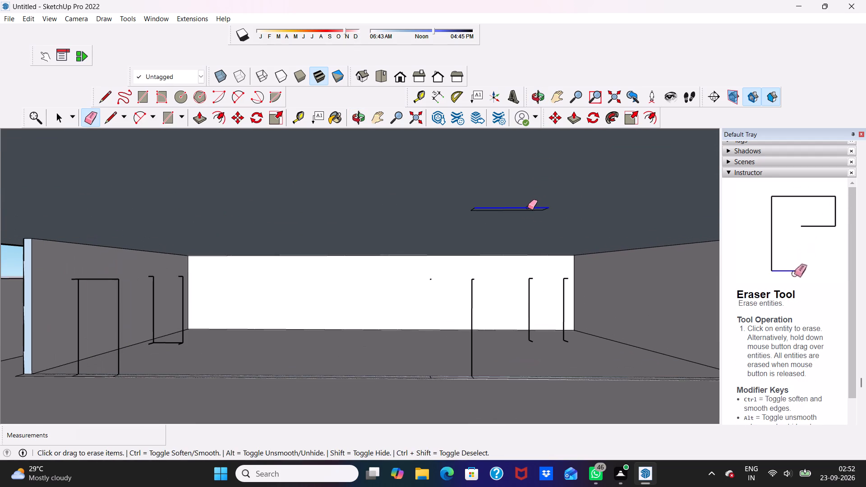
left_click_drag(528, 207, 523, 214)
Erase the two short end segments left from the strip outline on the middle storey's ceiling.
scroll(505, 219, "up", 2)
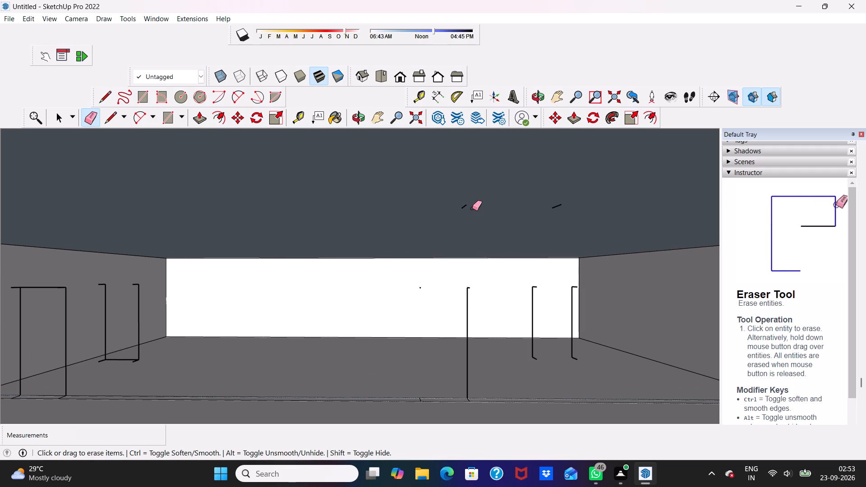
left_click(464, 205)
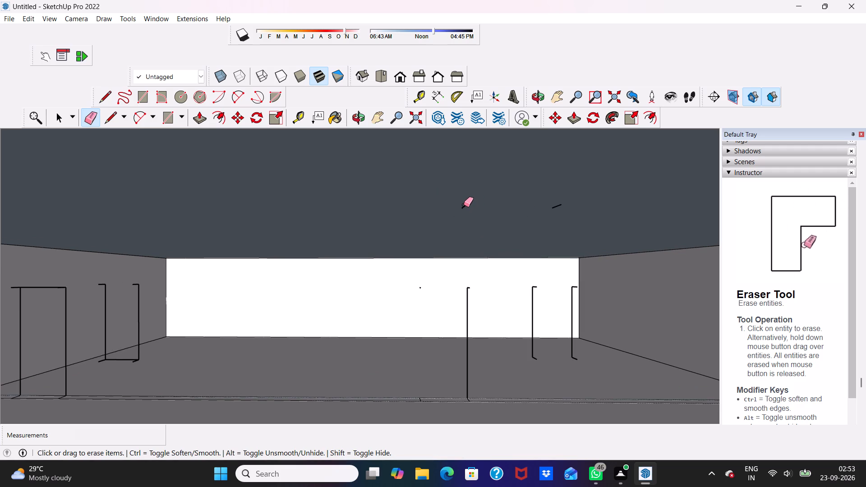
left_click(462, 207)
scroll(485, 207, "up", 2)
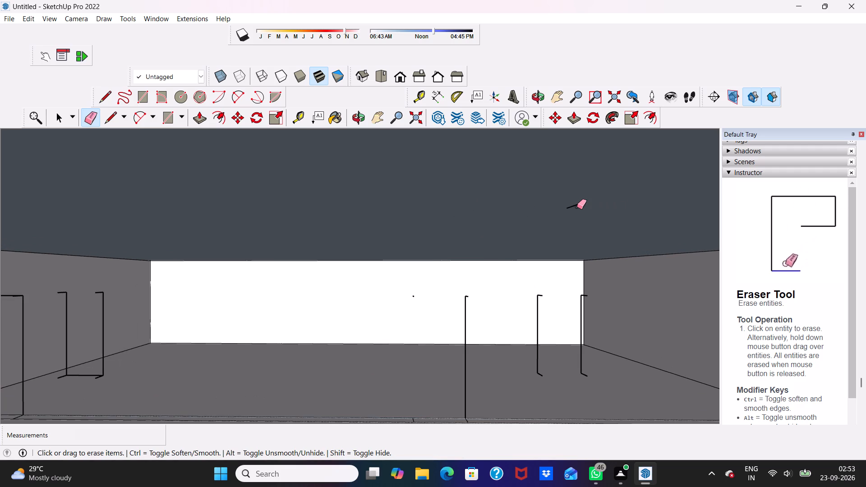
left_click(577, 207)
left_click(570, 208)
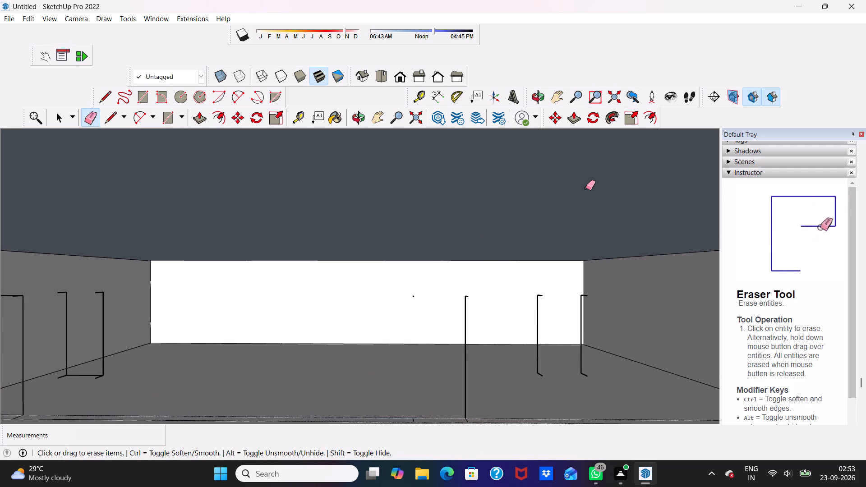
Erase the tall free-standing vertical line in front of the partition wall end in the middle storey.
scroll(582, 194, "down", 2)
scroll(585, 202, "up", 1)
scroll(586, 205, "down", 7)
scroll(660, 255, "down", 2)
middle_click_drag(560, 326, 555, 361)
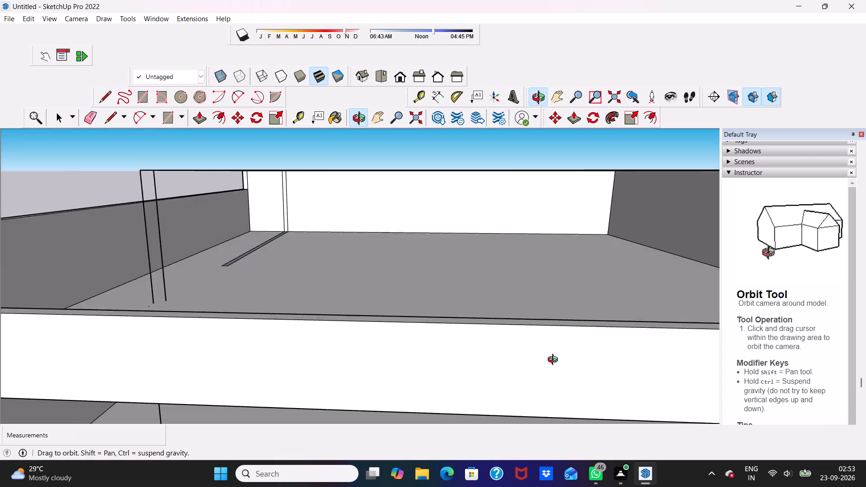
middle_click_drag(555, 361, 587, 327)
scroll(587, 327, "down", 1)
scroll(386, 288, "up", 2)
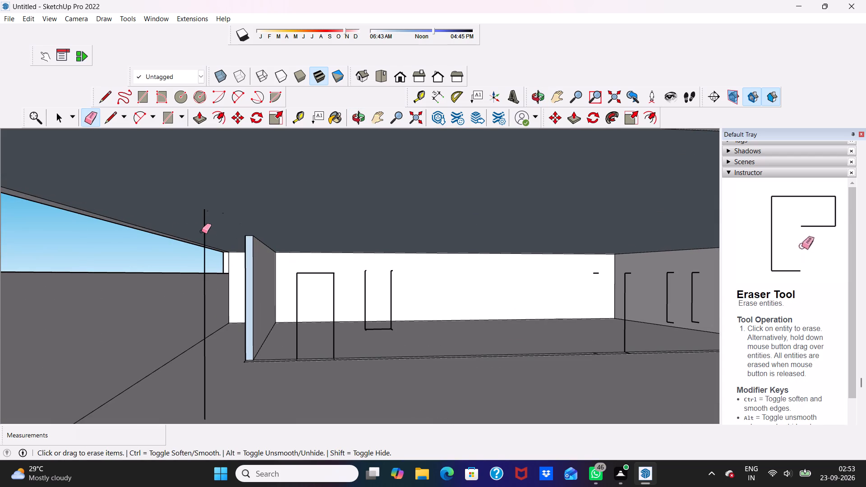
left_click(201, 233)
left_click(202, 233)
left_click(202, 233)
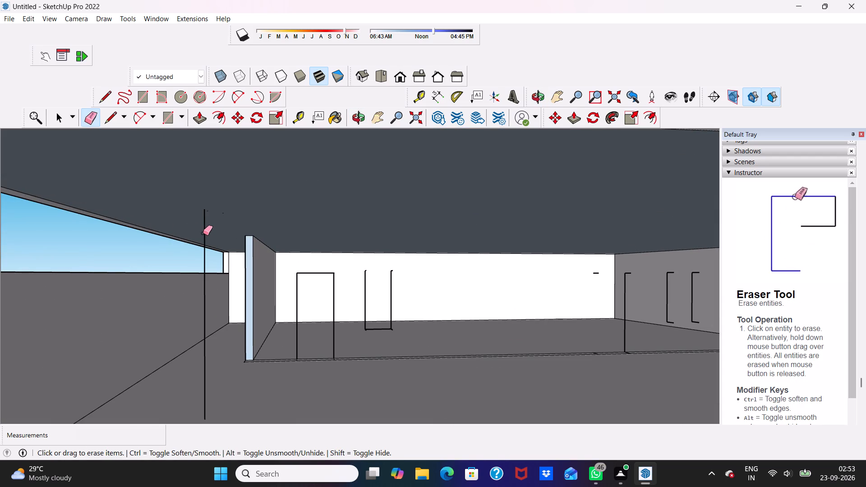
left_click_drag(203, 233, 203, 239)
left_click(204, 240)
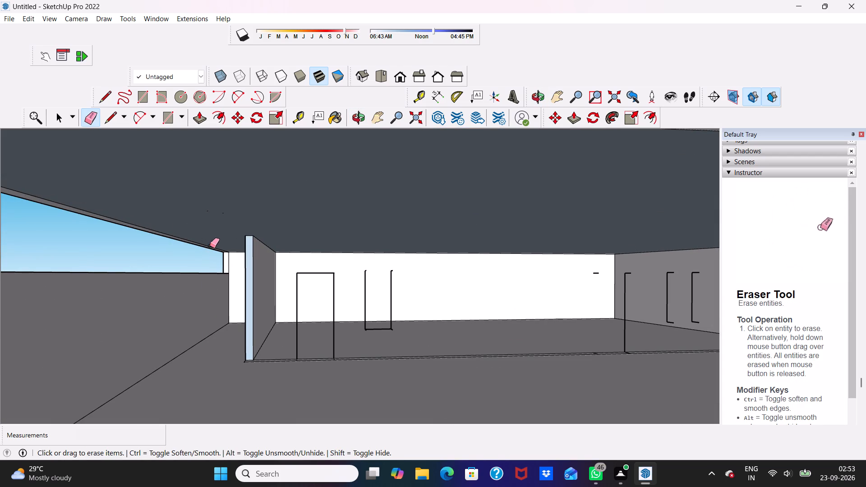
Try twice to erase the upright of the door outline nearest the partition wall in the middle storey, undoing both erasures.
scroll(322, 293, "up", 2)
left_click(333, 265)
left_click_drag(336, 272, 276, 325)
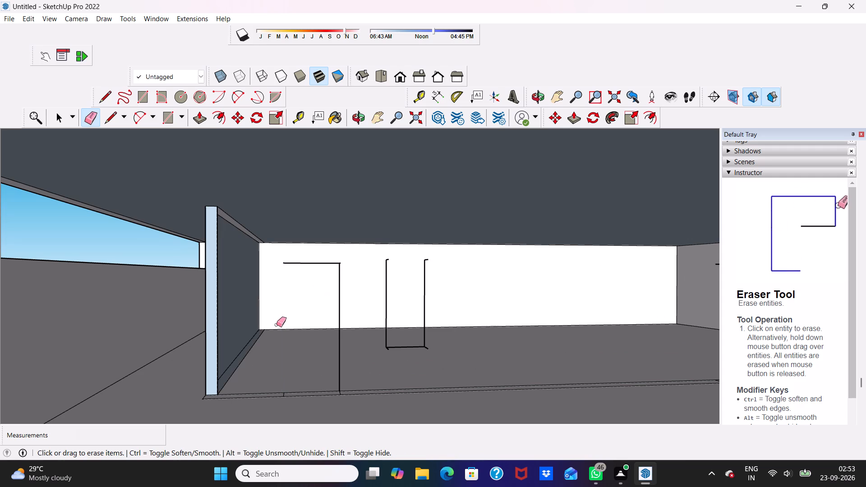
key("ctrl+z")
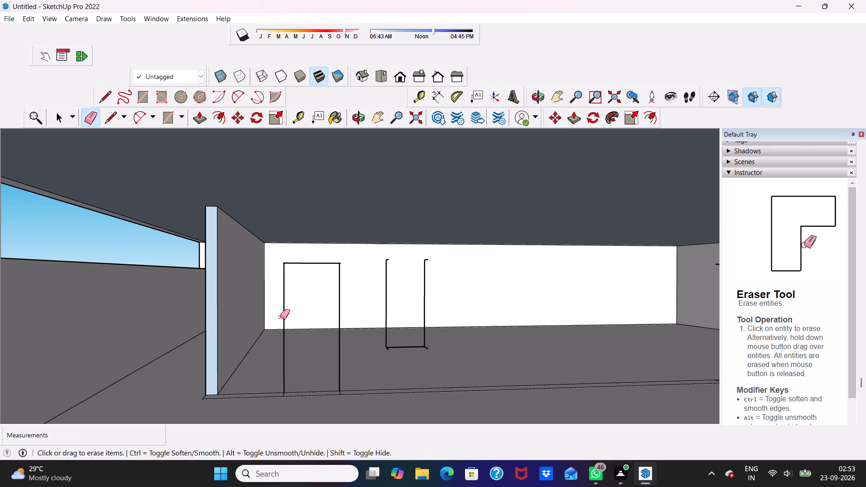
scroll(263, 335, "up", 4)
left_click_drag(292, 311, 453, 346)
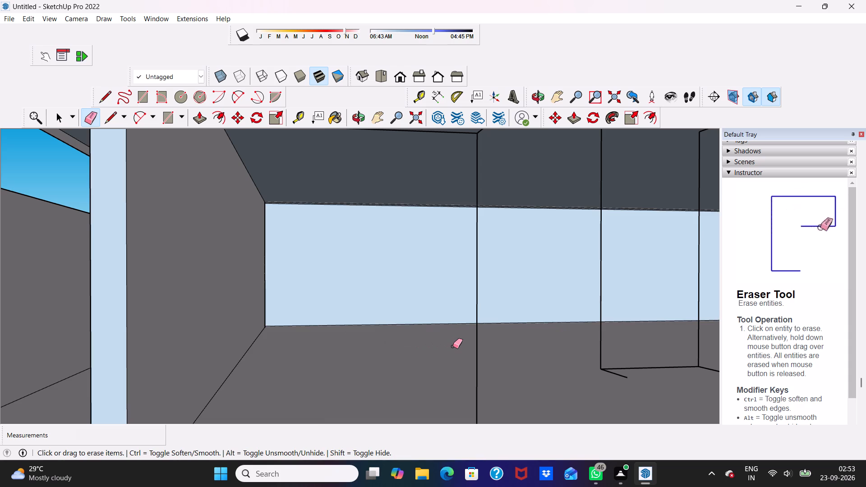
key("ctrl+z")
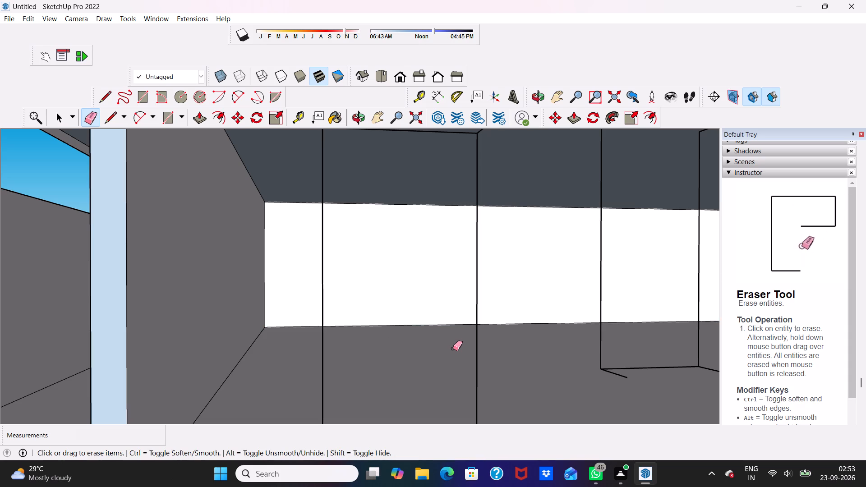
Erase the door outline beside the partition wall in the middle storey: both uprights, the head line and its short end segments.
left_click(475, 329)
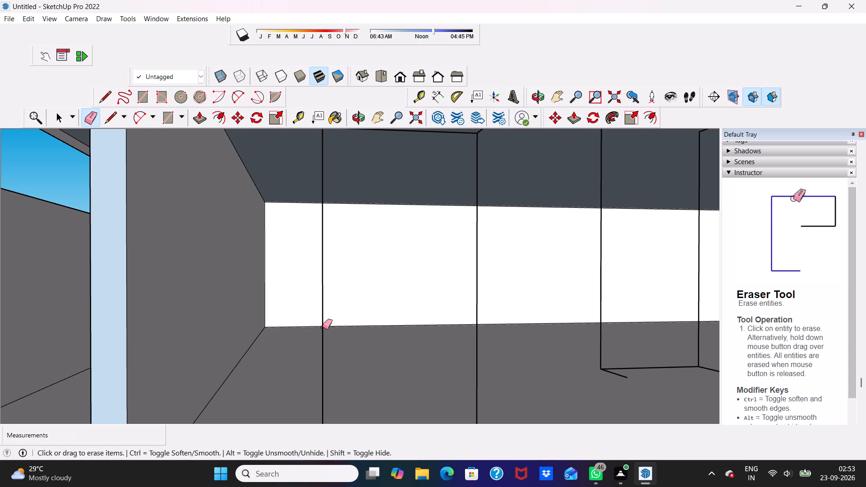
left_click(323, 326)
scroll(469, 325, "down", 1)
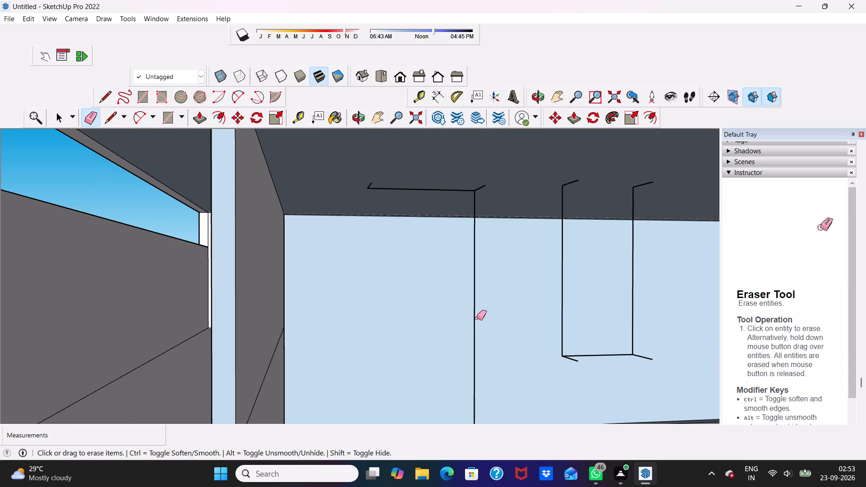
left_click(477, 318)
left_click(478, 320)
left_click(475, 323)
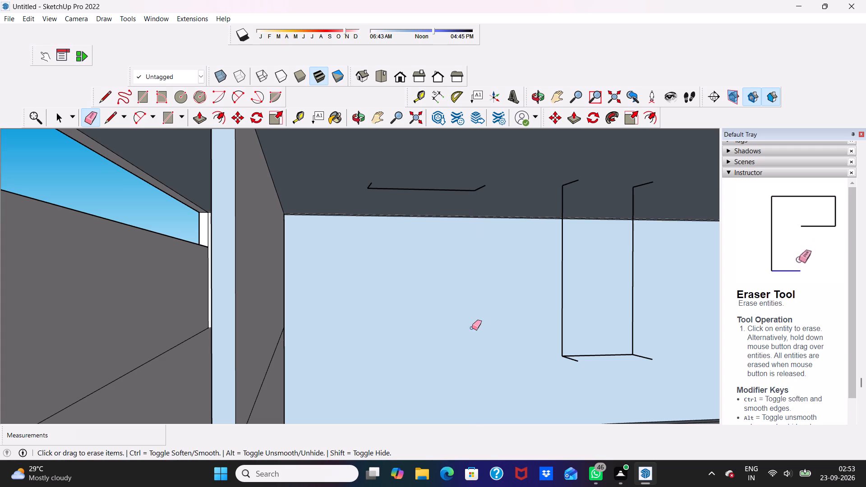
left_click(447, 189)
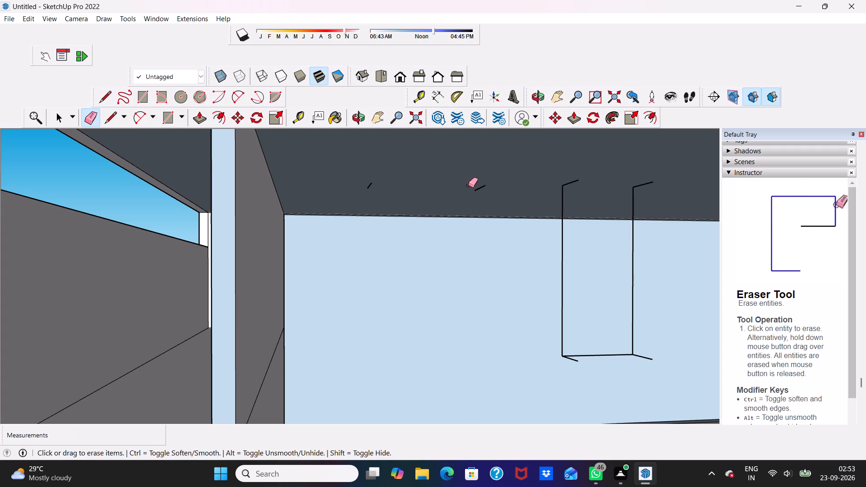
left_click(481, 189)
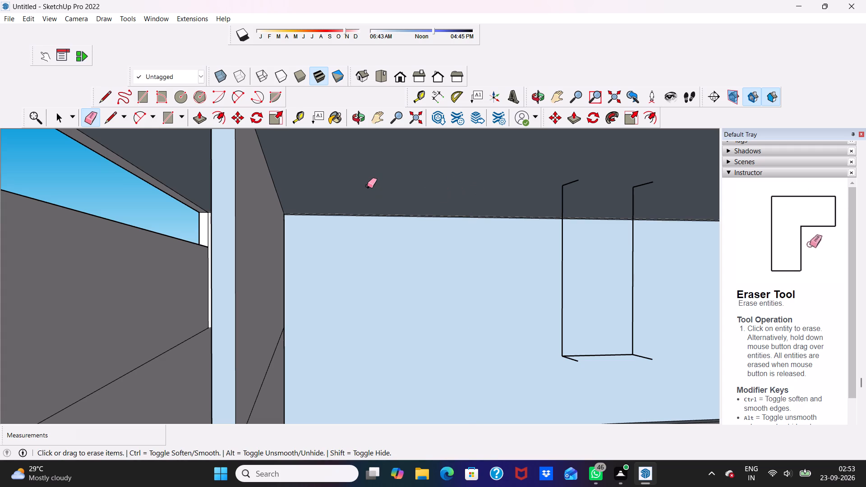
left_click(367, 186)
Erase both uprights of the window outline nearest the partition wall in the middle storey.
scroll(370, 200, "down", 6)
scroll(454, 251, "down", 3)
middle_click_drag(471, 255, 449, 239)
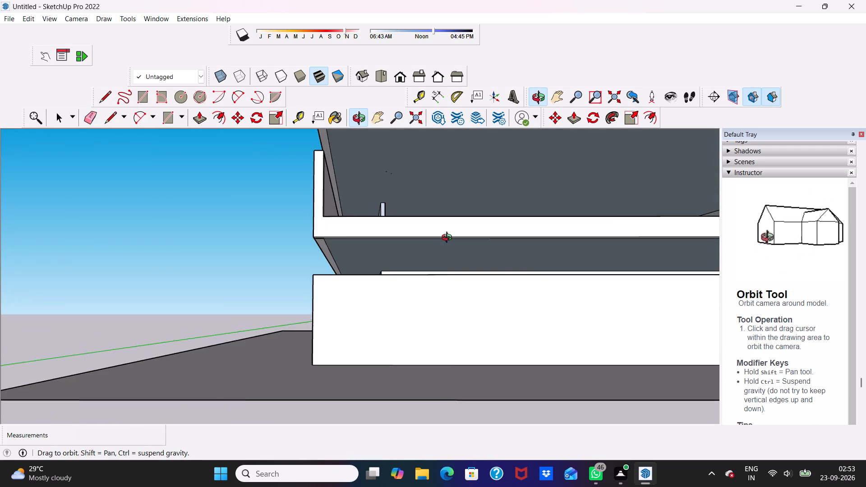
middle_click_drag(449, 239, 506, 295)
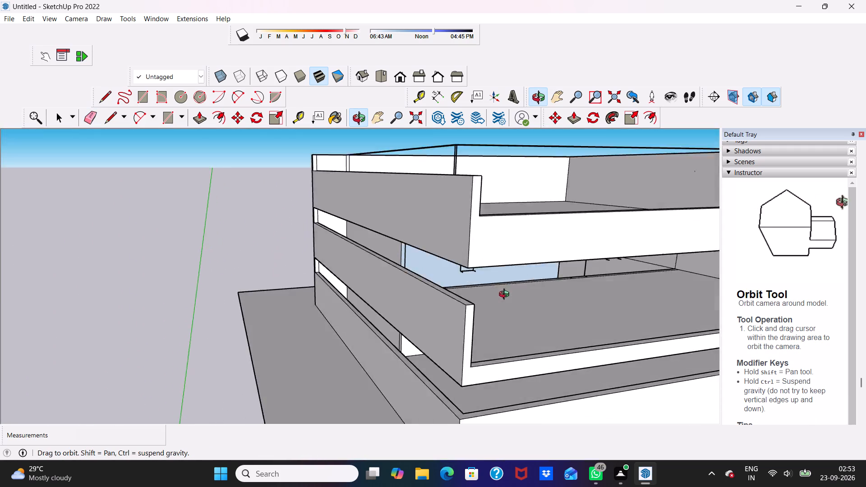
middle_click_drag(506, 295, 443, 285)
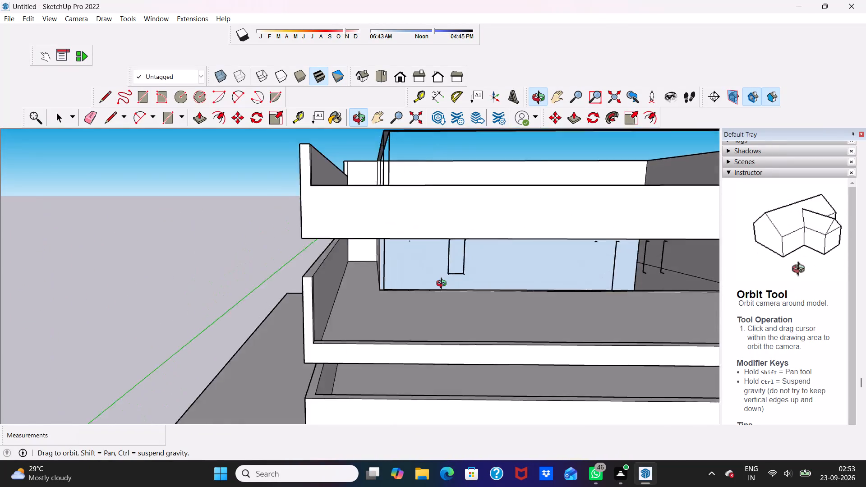
middle_click_drag(443, 285, 457, 275)
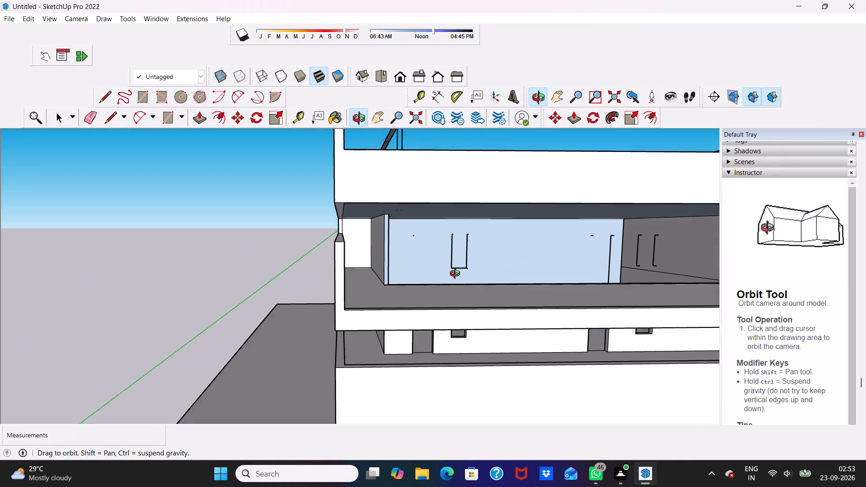
middle_click_drag(457, 275, 457, 276)
scroll(459, 274, "up", 5)
left_click_drag(493, 205, 460, 234)
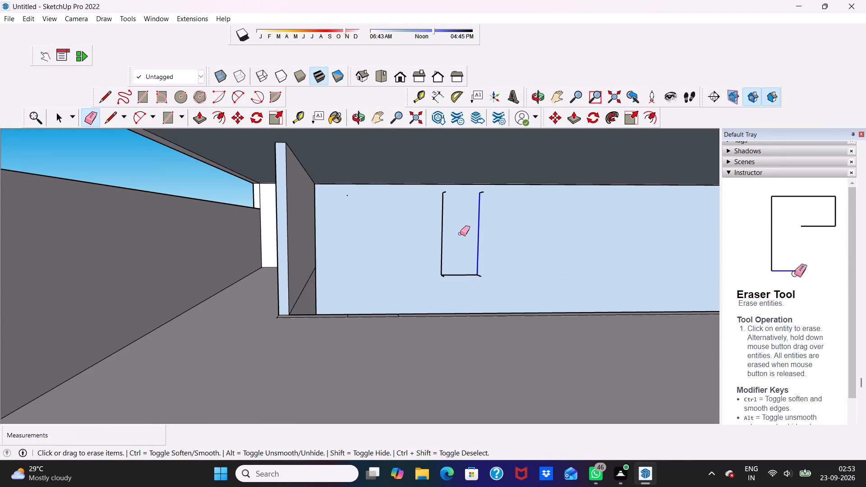
left_click_drag(460, 234, 434, 253)
Erase the vertical edges of the partition wall end and the wall corner behind it in the middle storey.
left_click_drag(243, 251, 310, 257)
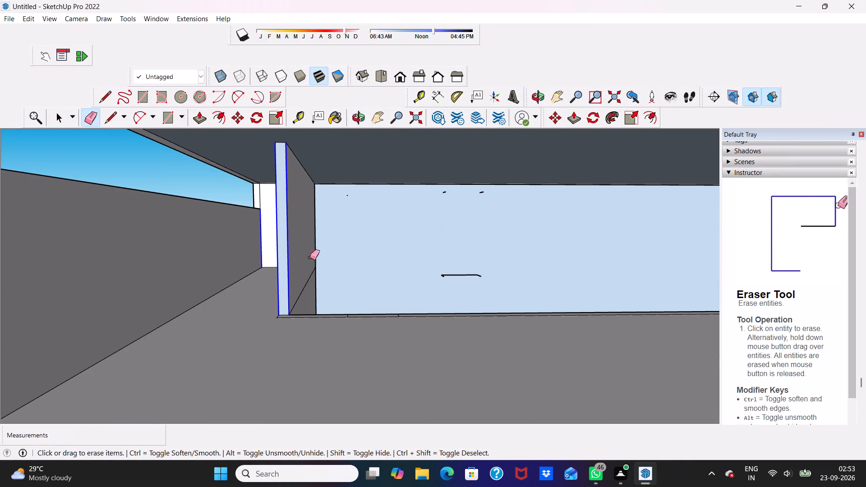
left_click_drag(310, 257, 491, 289)
Erase the sill line of the same window outline in the middle storey.
scroll(485, 281, "down", 1)
scroll(462, 271, "up", 1)
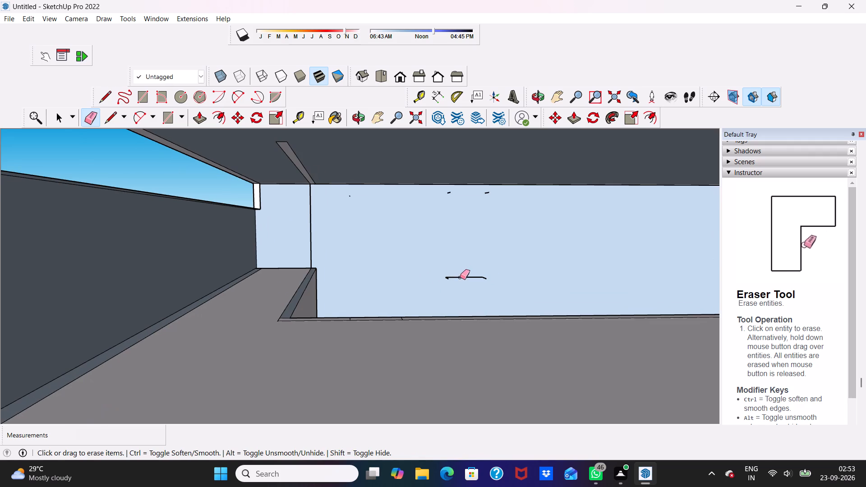
left_click(460, 277)
Erase the uprights of the remaining door and window outlines and the vertical line on the side wall in the middle storey.
scroll(460, 277, "down", 8)
left_click_drag(666, 254, 666, 255)
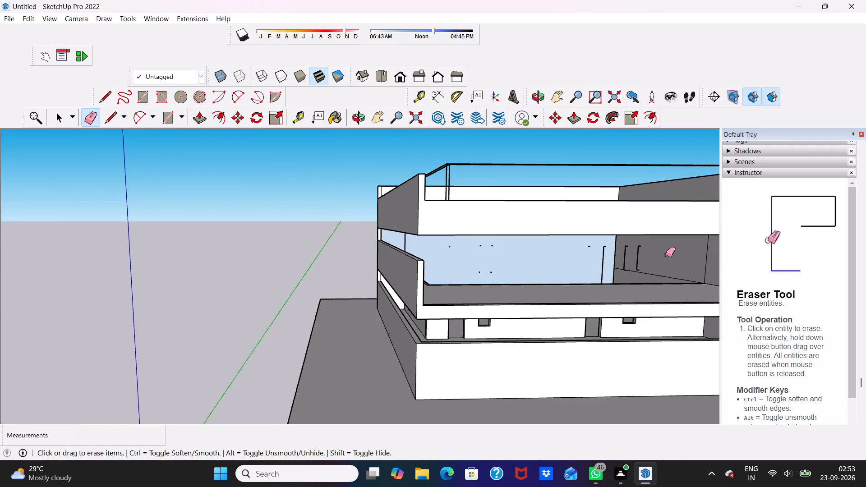
left_click_drag(666, 255, 590, 271)
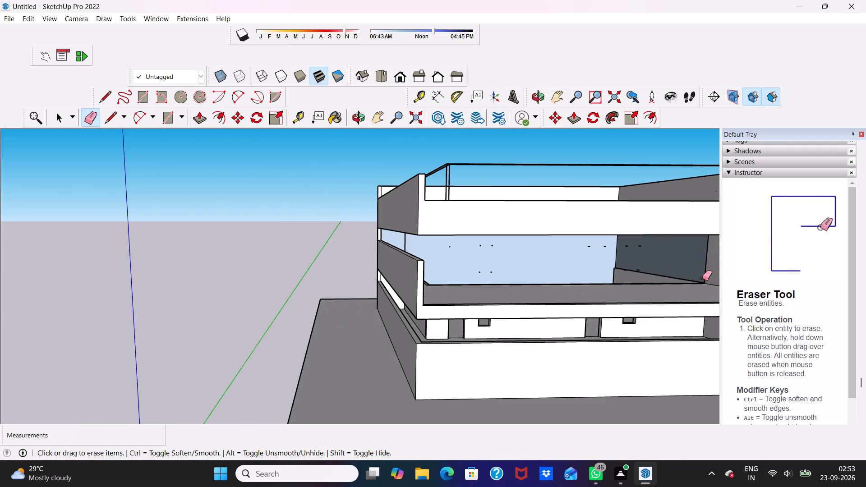
left_click(705, 268)
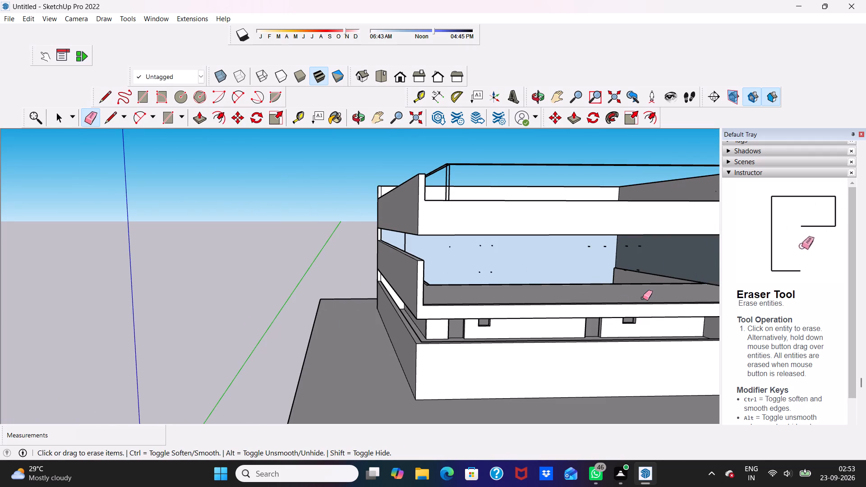
Inspect the middle storey from several outside angles for remaining leftover edges.
scroll(545, 316, "up", 1)
scroll(545, 315, "down", 3)
scroll(545, 315, "up", 1)
scroll(545, 315, "down", 2)
middle_click_drag(529, 313, 461, 280)
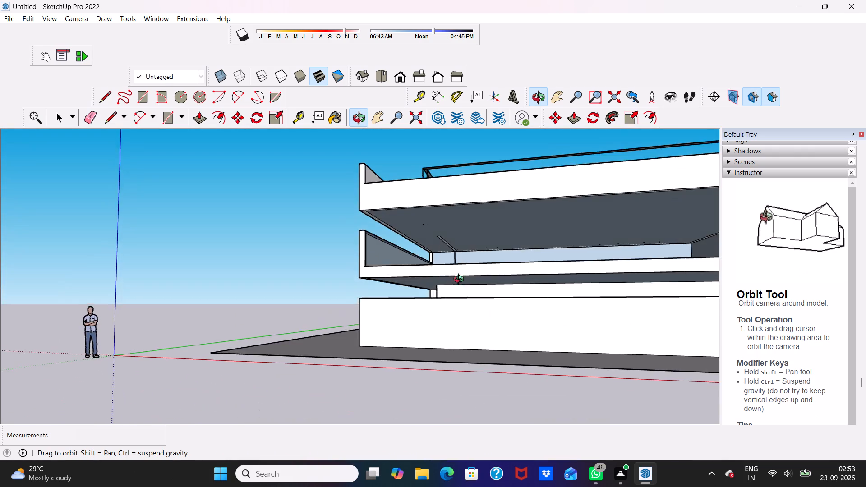
middle_click_drag(461, 280, 568, 298)
scroll(568, 298, "up", 5)
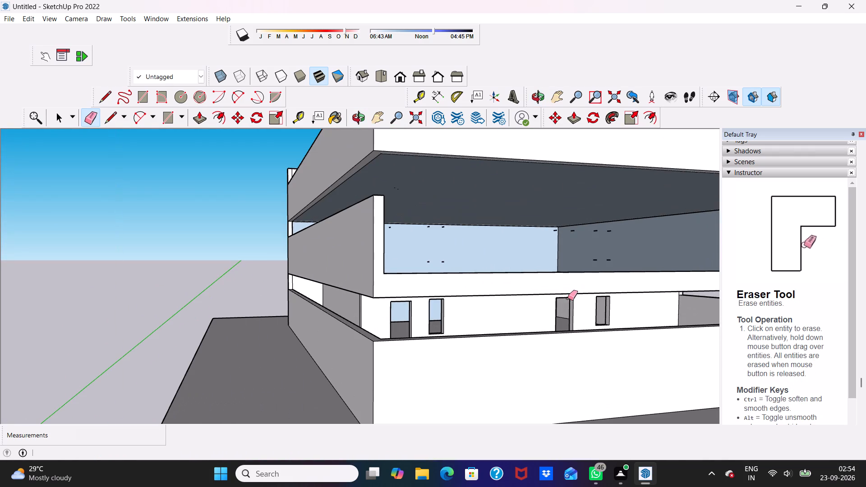
middle_click_drag(524, 295, 554, 332)
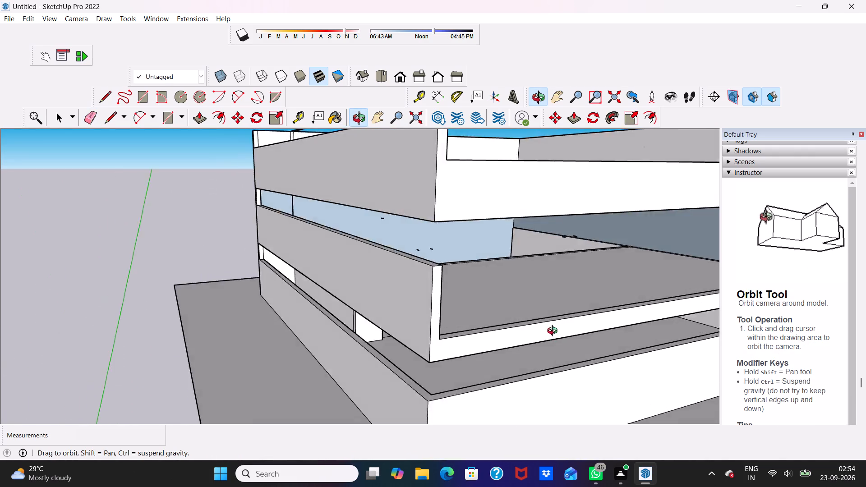
Erase the vertical partition edge on the back wall and the edge of the ceiling strip above it in the middle storey.
middle_click_drag(554, 332, 474, 310)
scroll(449, 279, "up", 3)
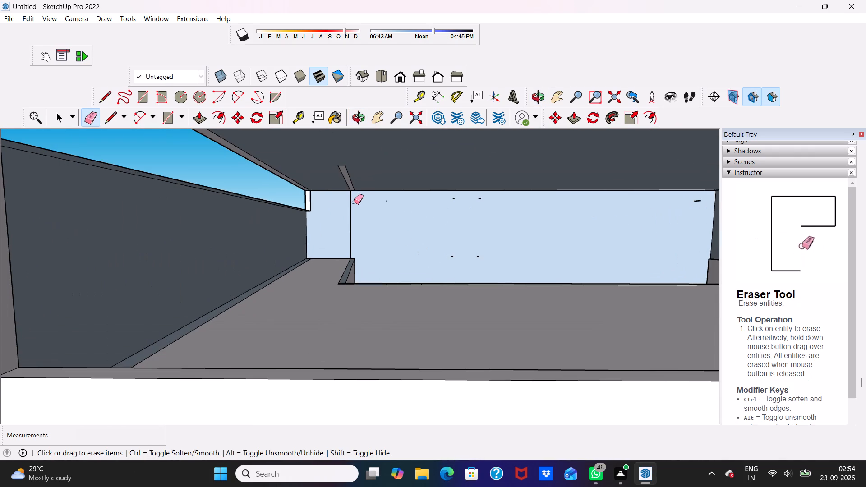
left_click(351, 205)
left_click_drag(341, 179, 345, 173)
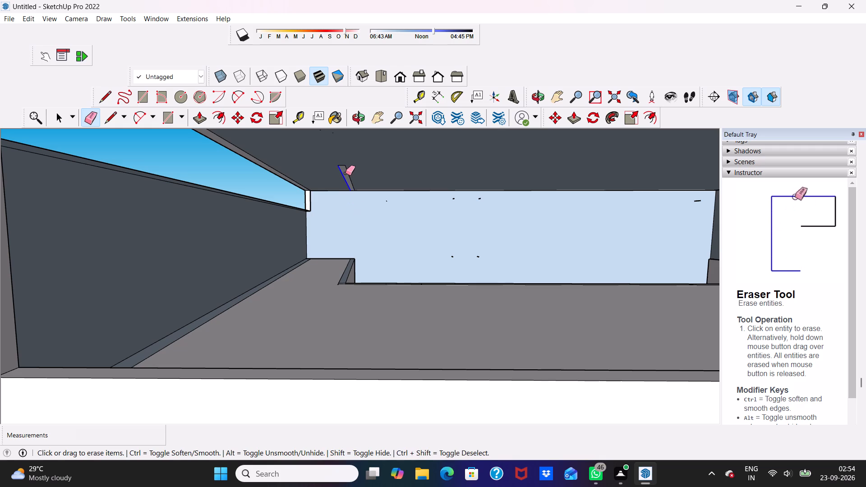
left_click_drag(345, 173, 350, 170)
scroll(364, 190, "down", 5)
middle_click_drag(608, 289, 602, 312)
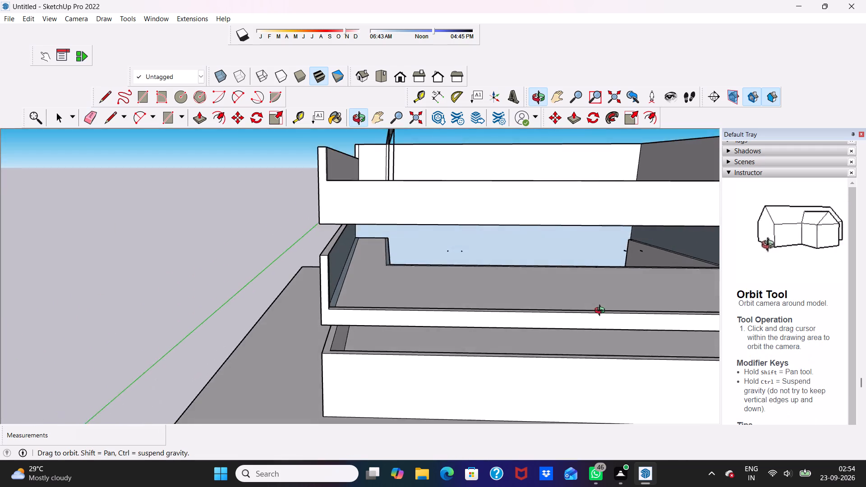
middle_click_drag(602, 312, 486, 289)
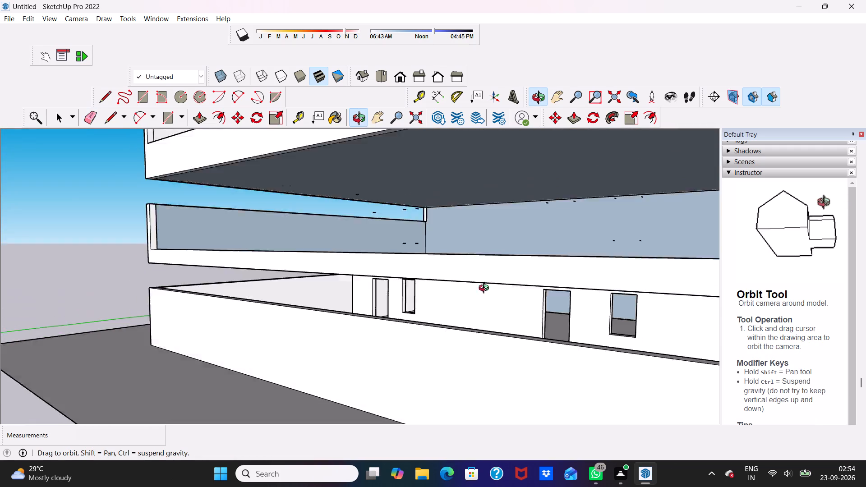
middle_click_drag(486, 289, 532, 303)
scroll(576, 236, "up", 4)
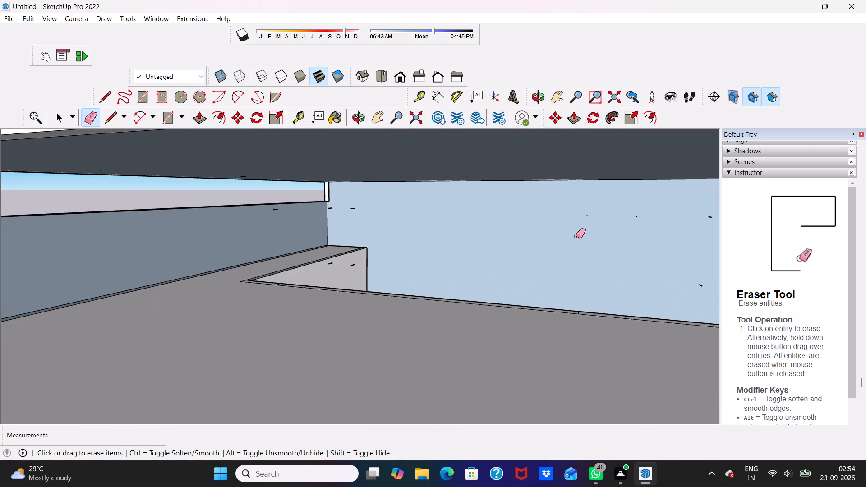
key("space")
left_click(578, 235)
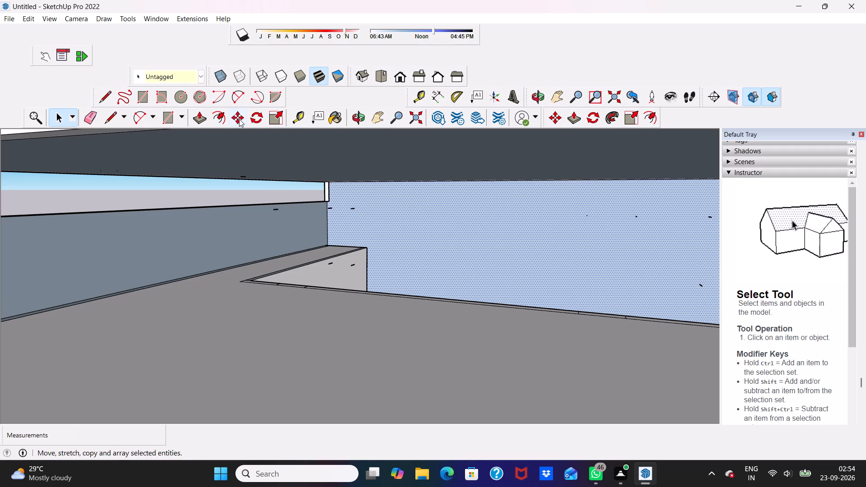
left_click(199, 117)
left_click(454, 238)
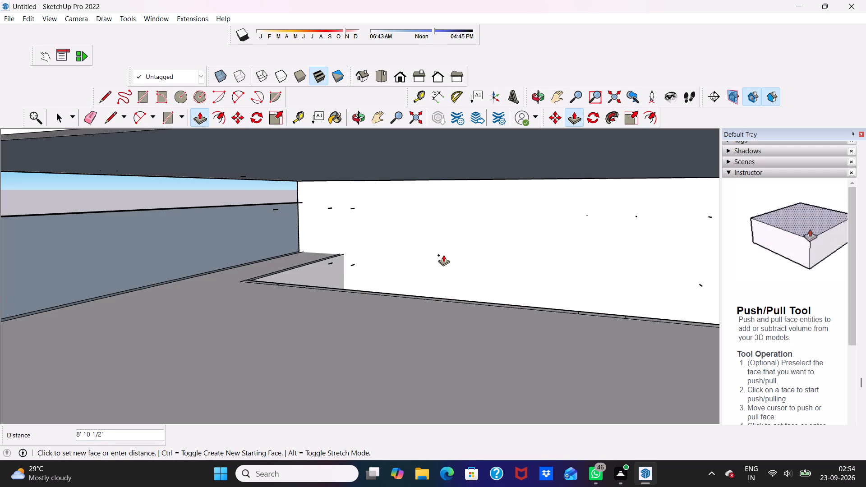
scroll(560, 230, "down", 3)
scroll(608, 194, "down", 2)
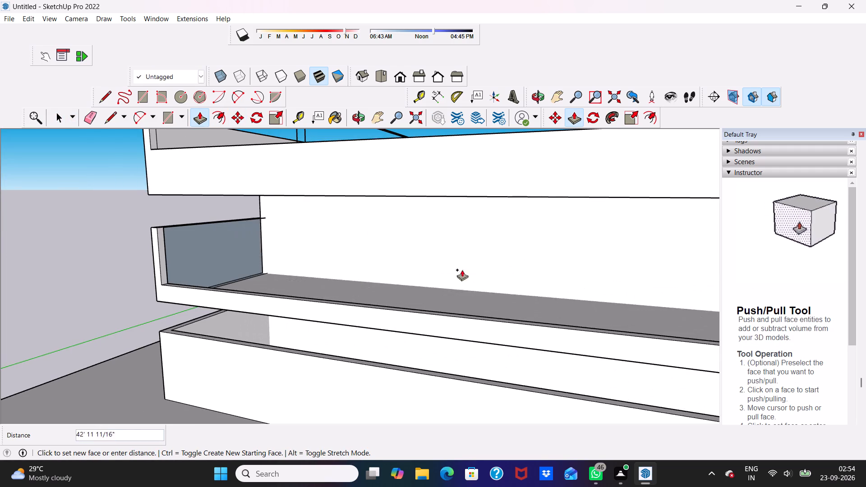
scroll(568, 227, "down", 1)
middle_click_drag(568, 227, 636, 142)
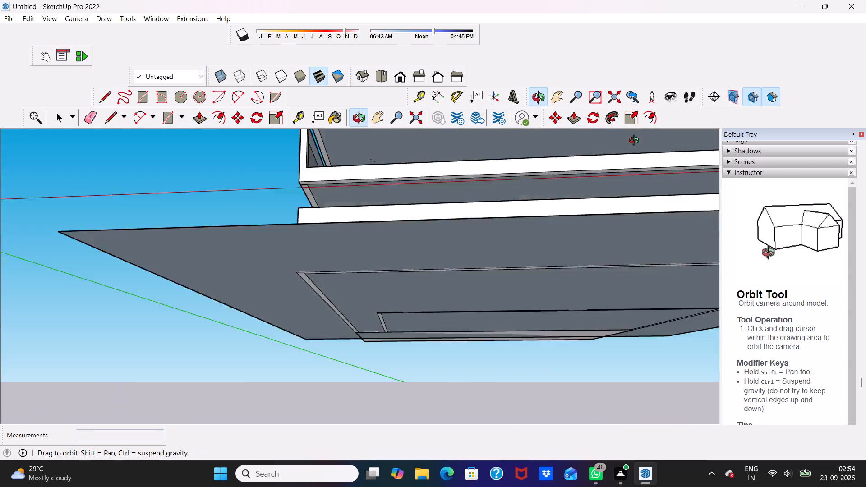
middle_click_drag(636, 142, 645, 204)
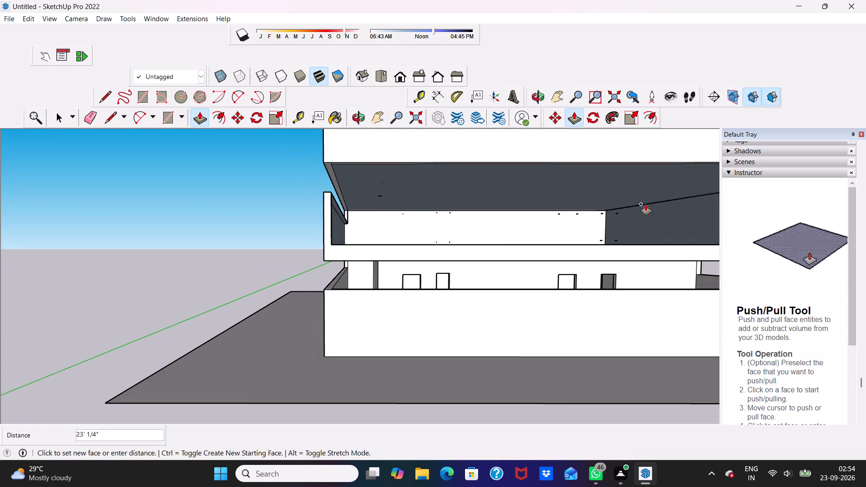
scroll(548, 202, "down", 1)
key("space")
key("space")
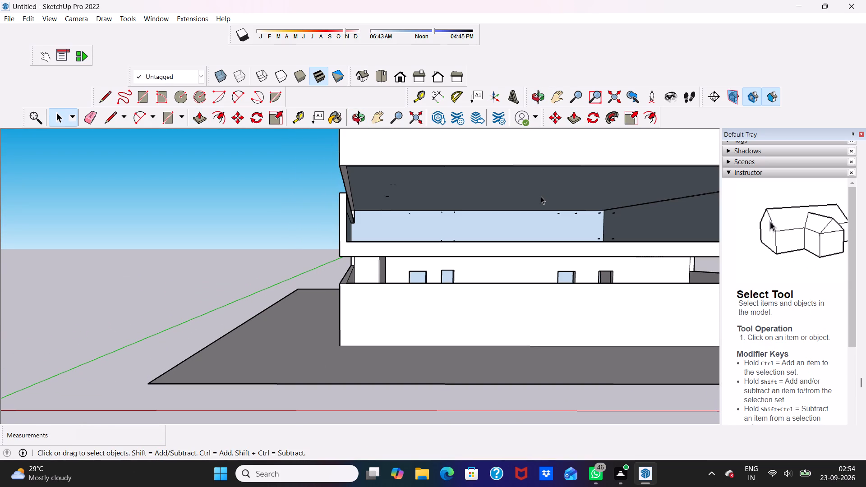
Erase the middle storey's parapet, floor and back-wall base edges together with the slab and parapet edges of the storey above.
scroll(530, 263, "down", 3)
middle_click_drag(413, 262, 460, 287)
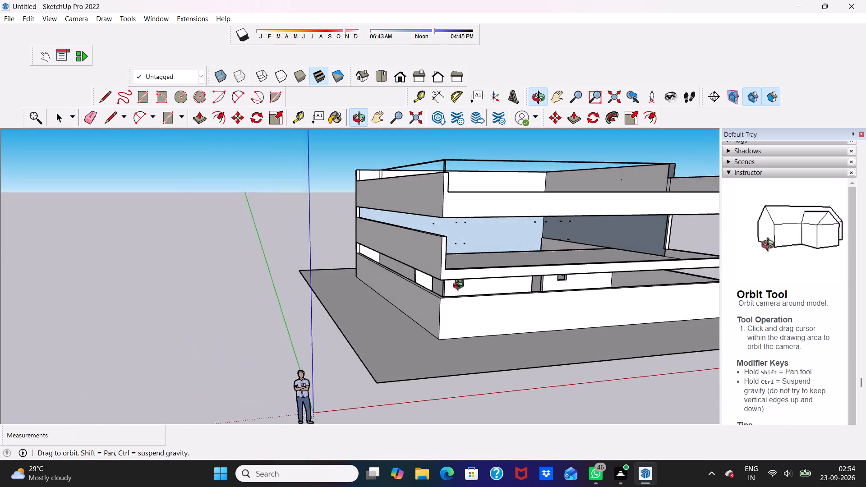
middle_click_drag(460, 287, 558, 277)
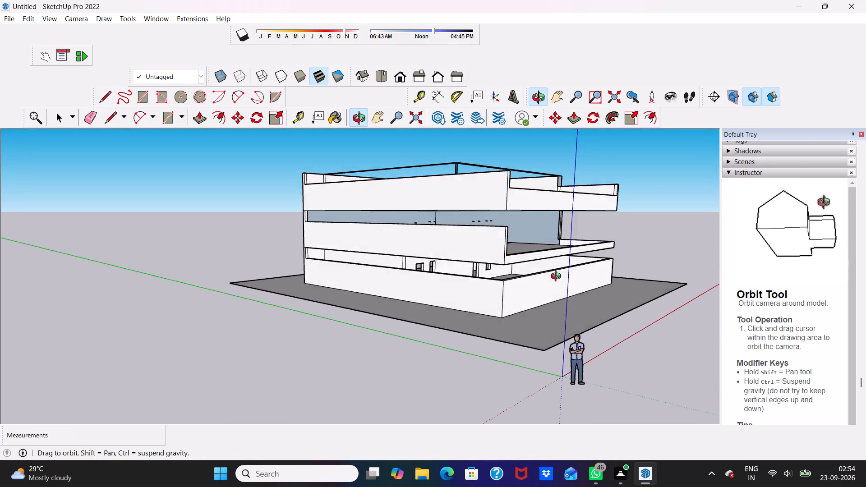
middle_click_drag(558, 277, 392, 277)
scroll(523, 264, "up", 4)
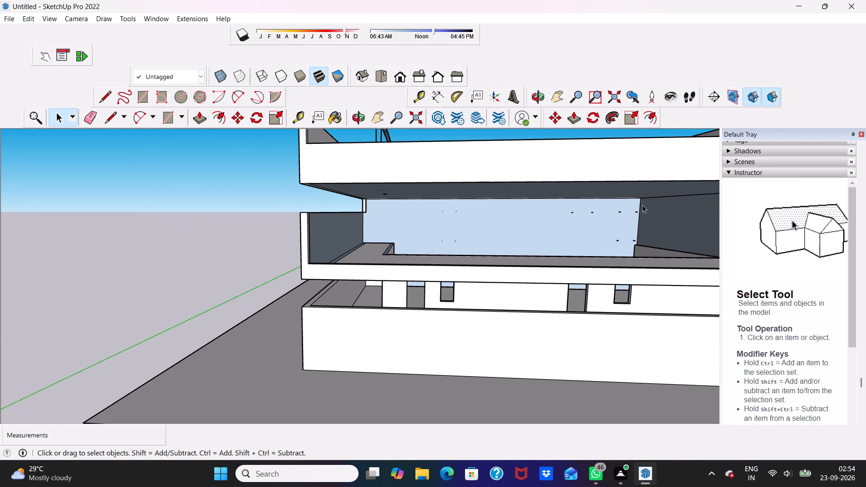
left_click_drag(642, 205, 528, 241)
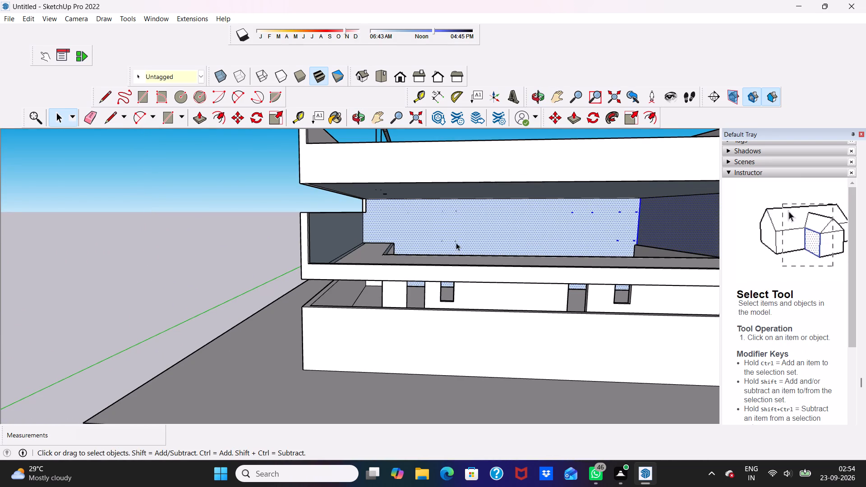
scroll(447, 243, "down", 2)
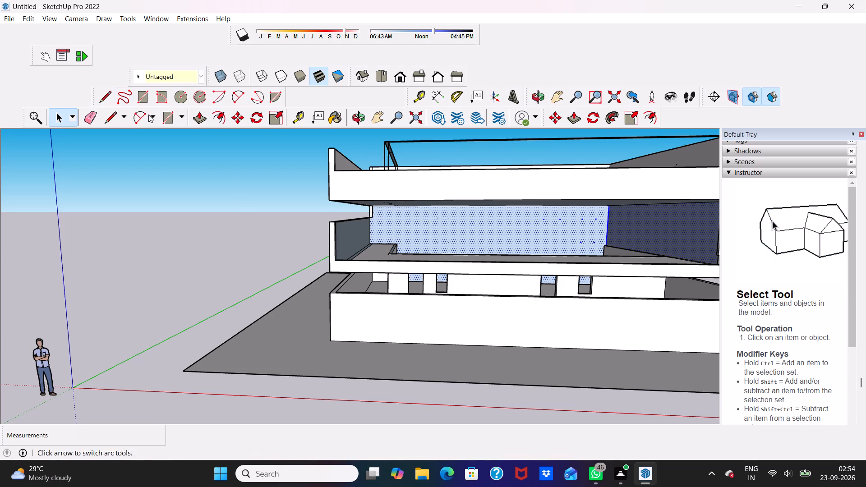
left_click(87, 118)
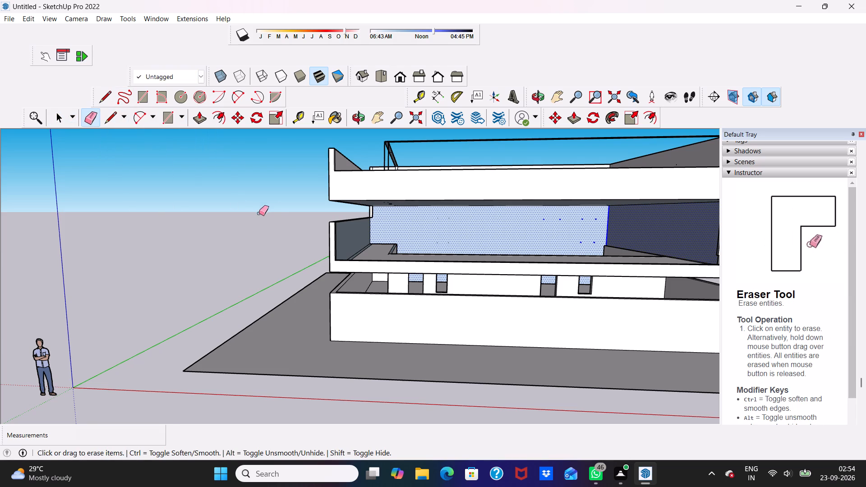
left_click_drag(327, 240, 420, 262)
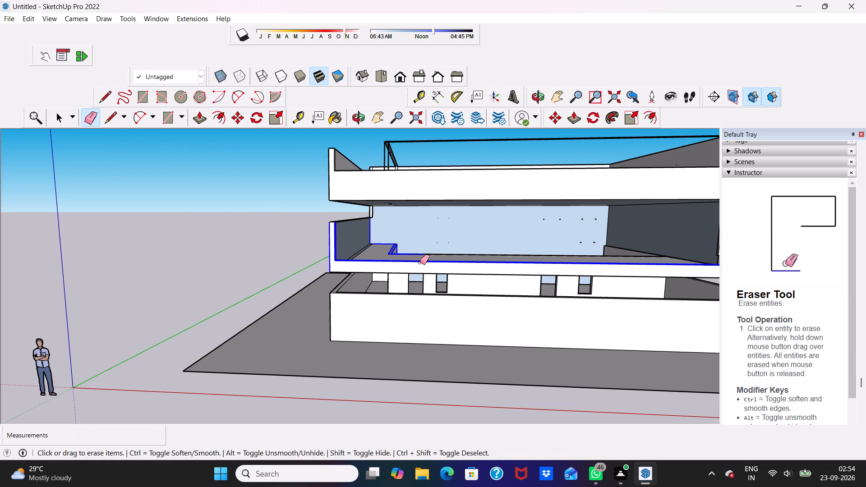
left_click_drag(420, 262, 648, 230)
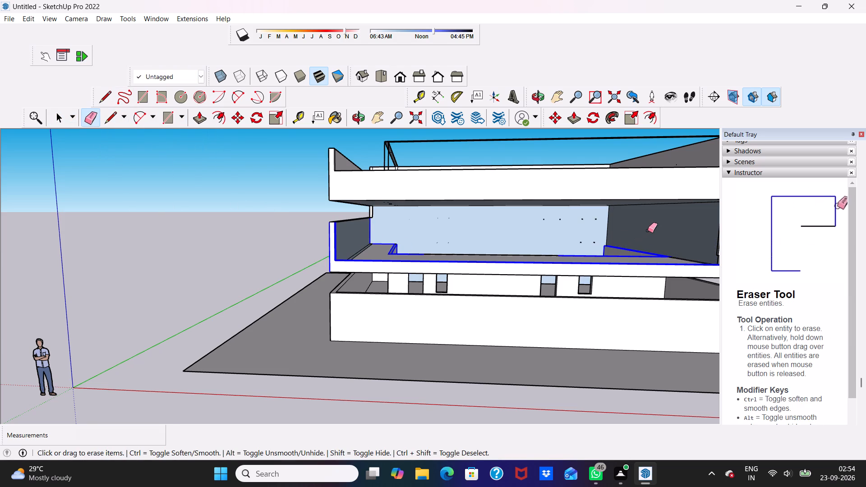
left_click_drag(648, 230, 369, 180)
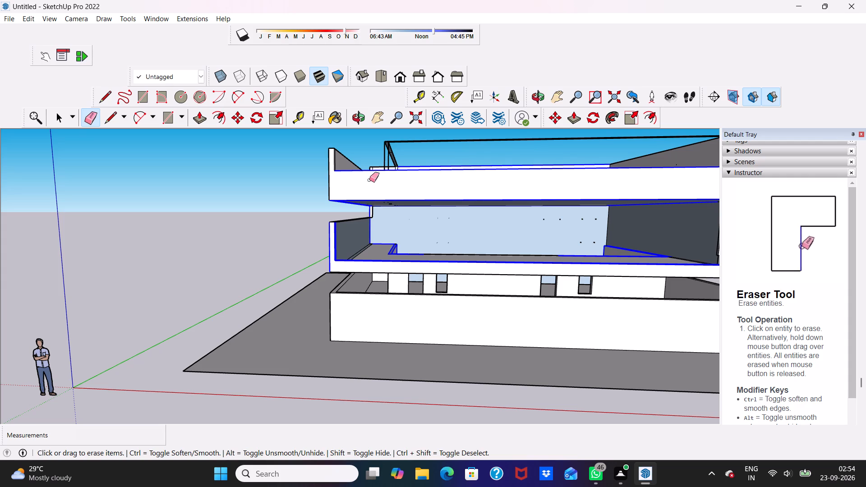
left_click_drag(369, 180, 371, 177)
Erase the outlines around the left side and rear of the shell, including the middle storey's low wall strips and the ground slab's side edge.
scroll(369, 179, "down", 4)
scroll(564, 205, "up", 4)
middle_click_drag(421, 267, 437, 340)
scroll(343, 304, "up", 2)
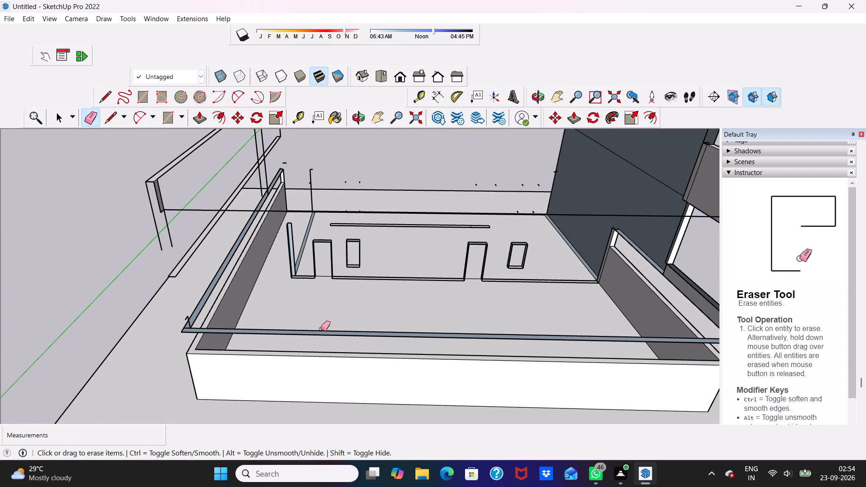
left_click_drag(321, 332, 195, 271)
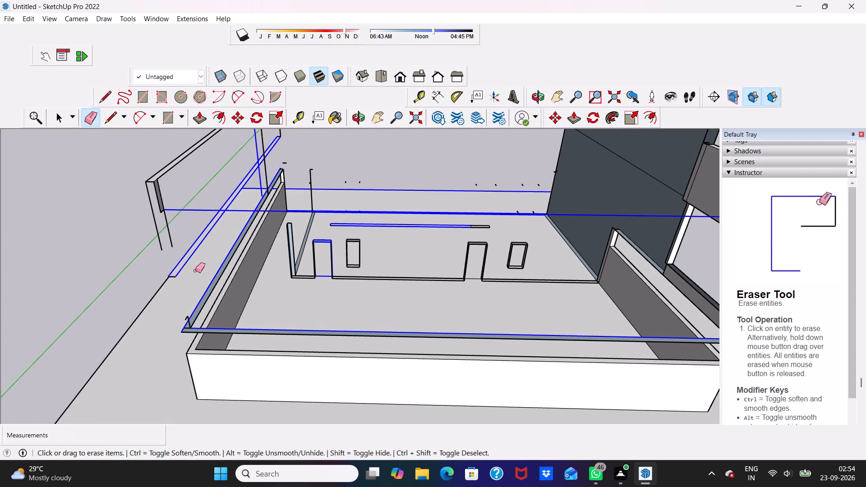
left_click_drag(195, 271, 150, 278)
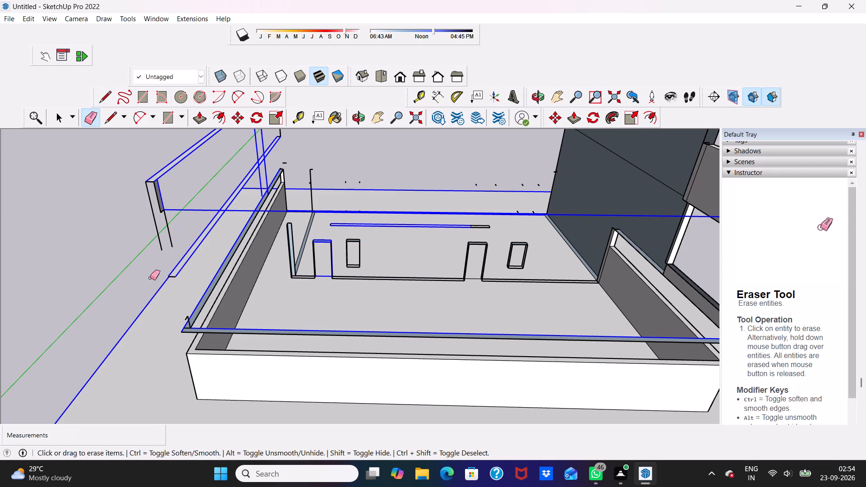
left_click_drag(150, 278, 580, 195)
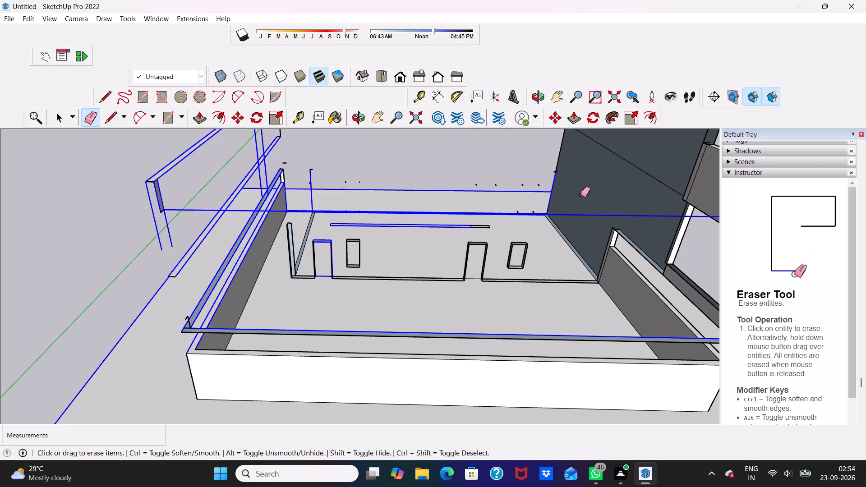
left_click_drag(580, 195, 653, 235)
Erase the long outlines of the upper storey, the ground-storey walls and the ground slab's front and side edges.
scroll(279, 272, "down", 7)
left_click_drag(594, 167, 286, 299)
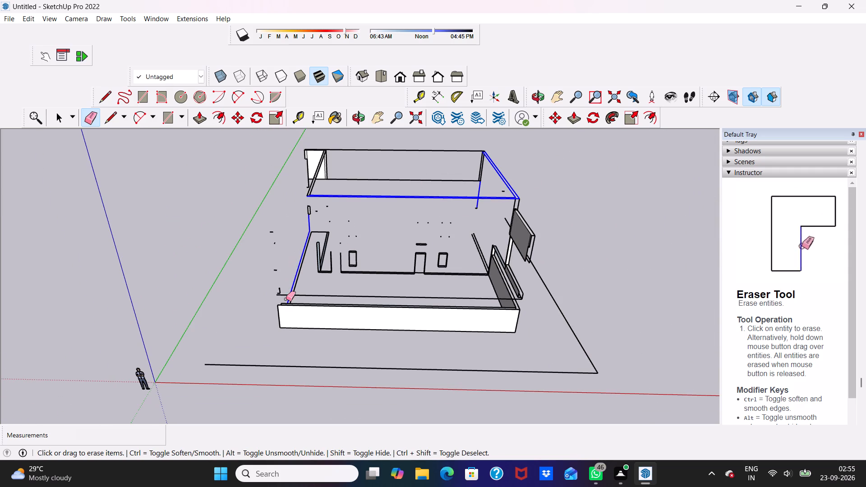
left_click_drag(286, 299, 304, 191)
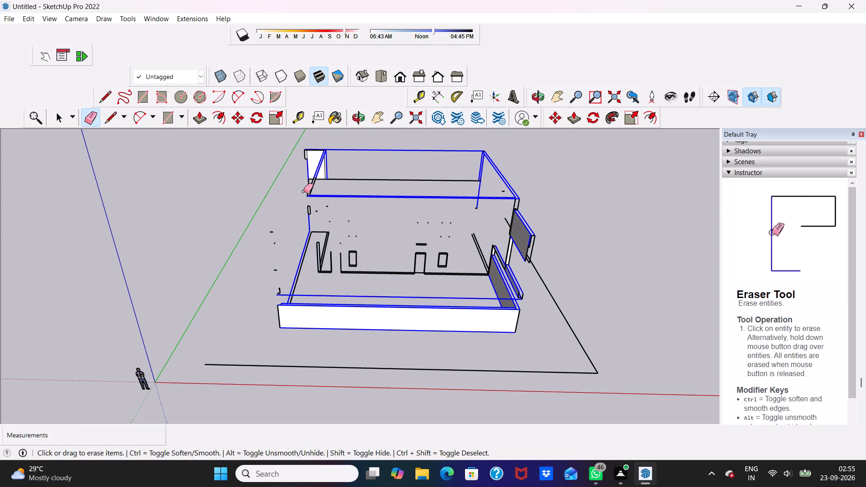
left_click_drag(304, 191, 433, 281)
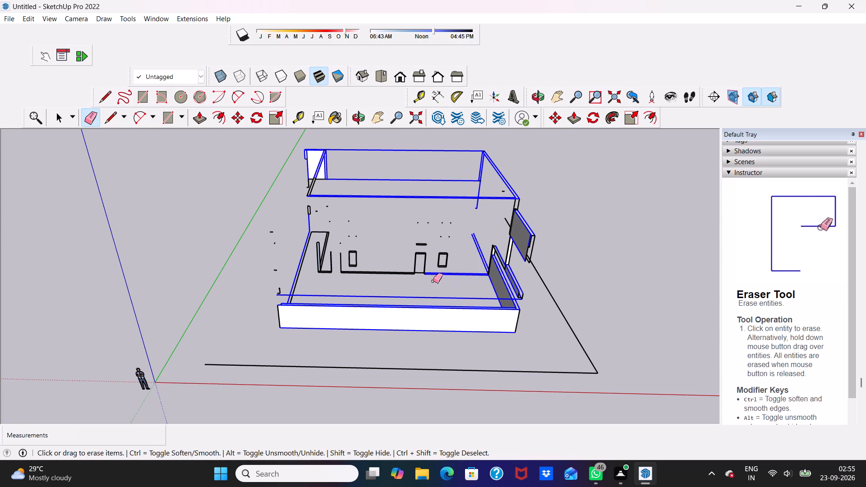
left_click_drag(433, 281, 336, 271)
left_click_drag(514, 144, 409, 167)
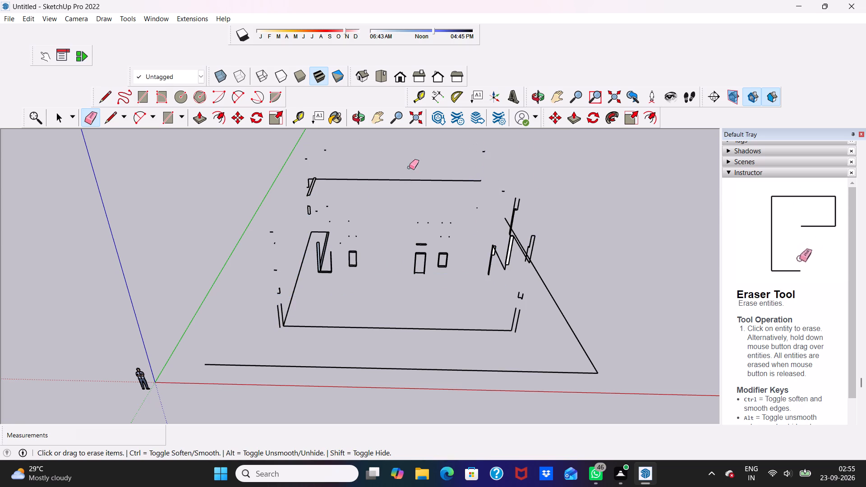
left_click_drag(409, 167, 512, 204)
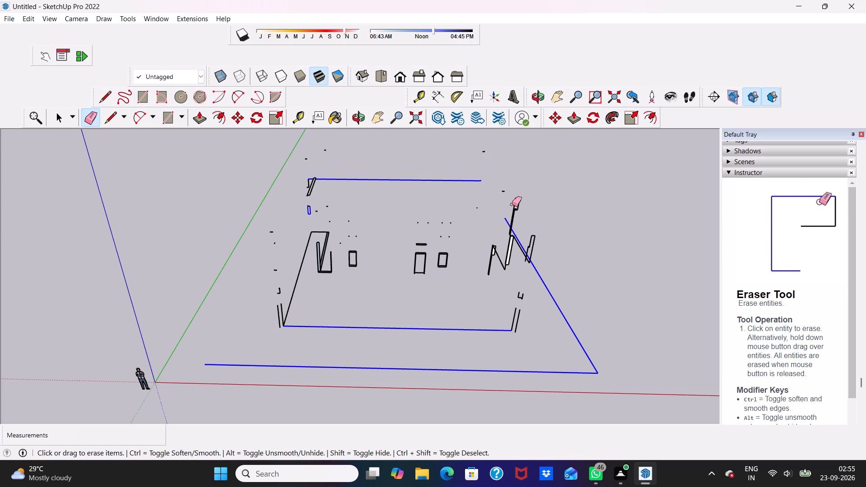
left_click_drag(512, 204, 401, 303)
Erase loose leftovers, including the ground storey's side base line, partition and door uprights, and stray wall edges on the far side.
scroll(409, 272, "up", 5)
left_click_drag(276, 245, 220, 282)
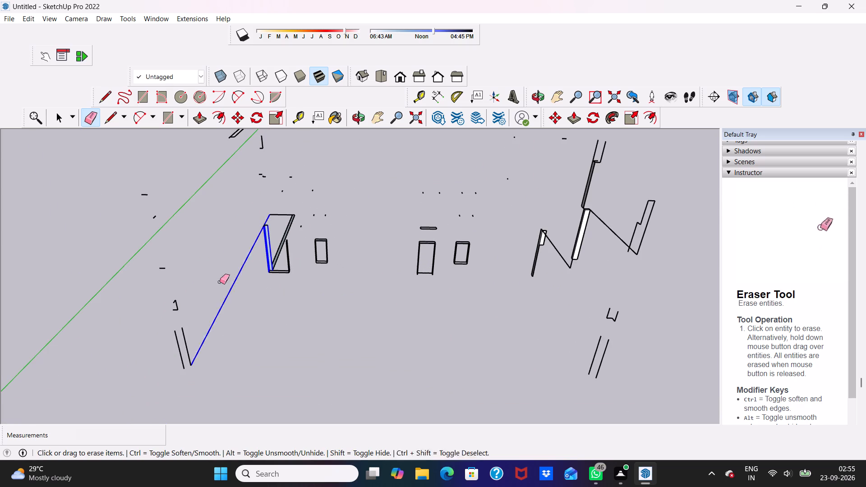
left_click_drag(220, 282, 404, 280)
scroll(636, 207, "down", 2)
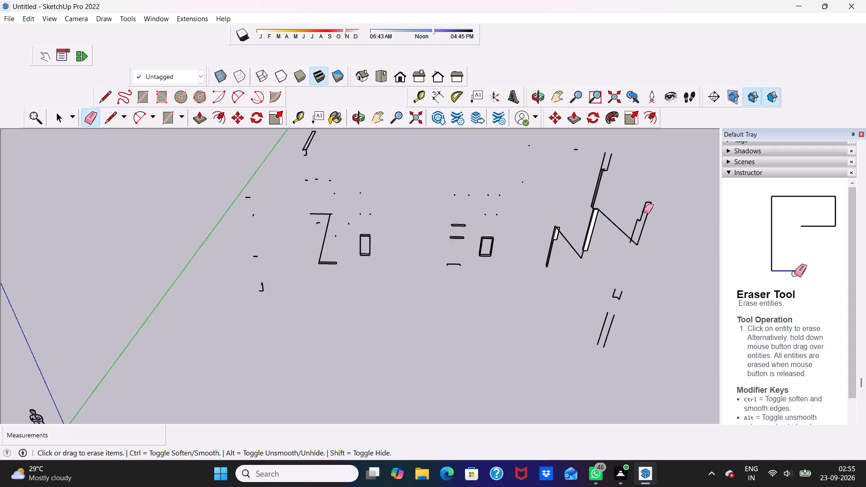
scroll(644, 211, "down", 11)
right_click(465, 257)
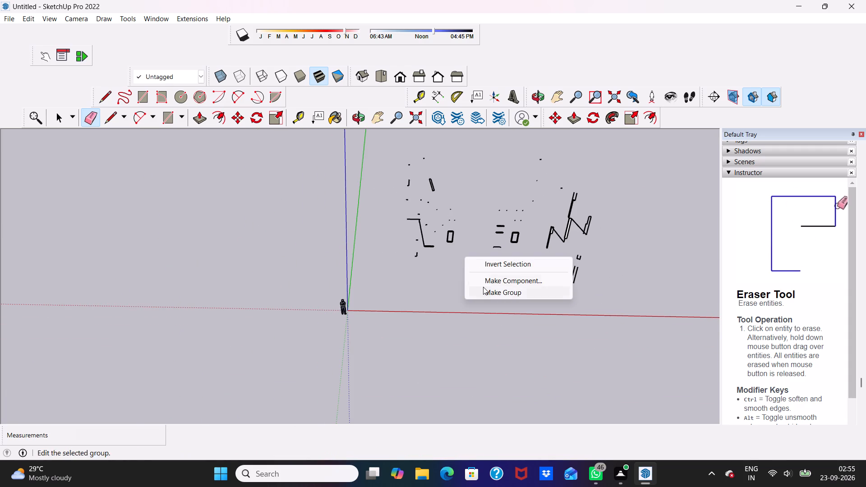
left_click(447, 269)
left_click_drag(598, 166, 414, 225)
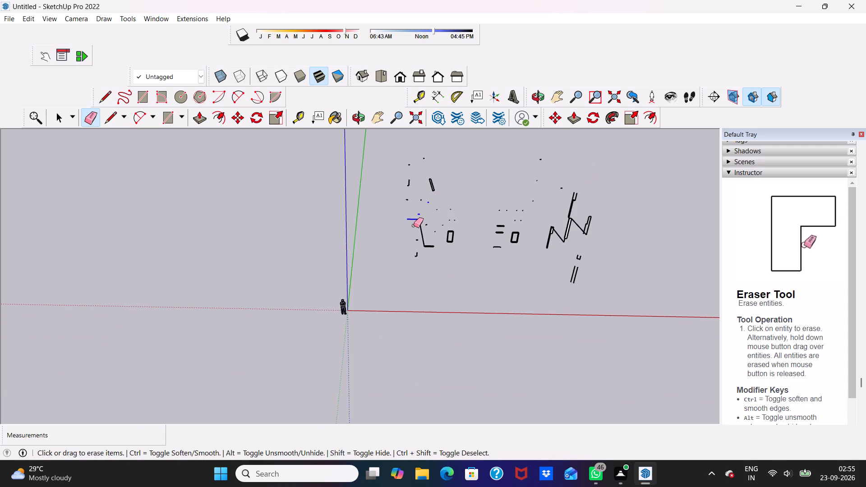
left_click_drag(414, 225, 584, 268)
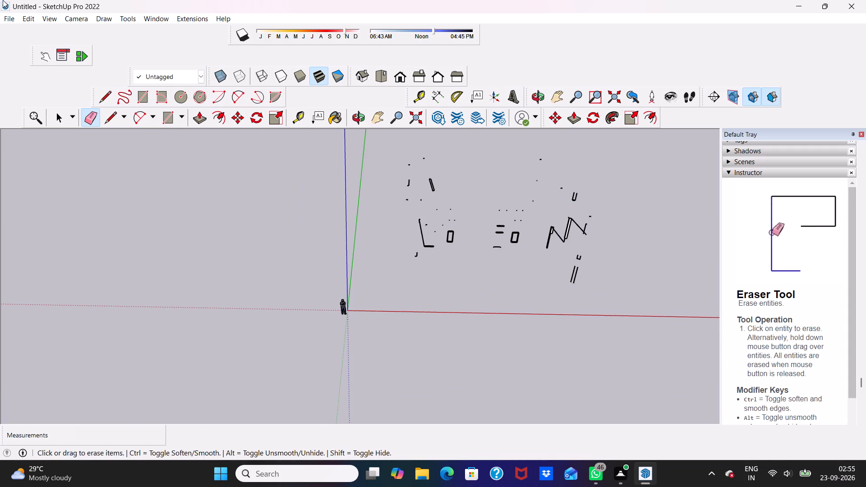
Start a new model file, discarding the changes to the untitled model.
left_click(4, 19)
left_click(32, 29)
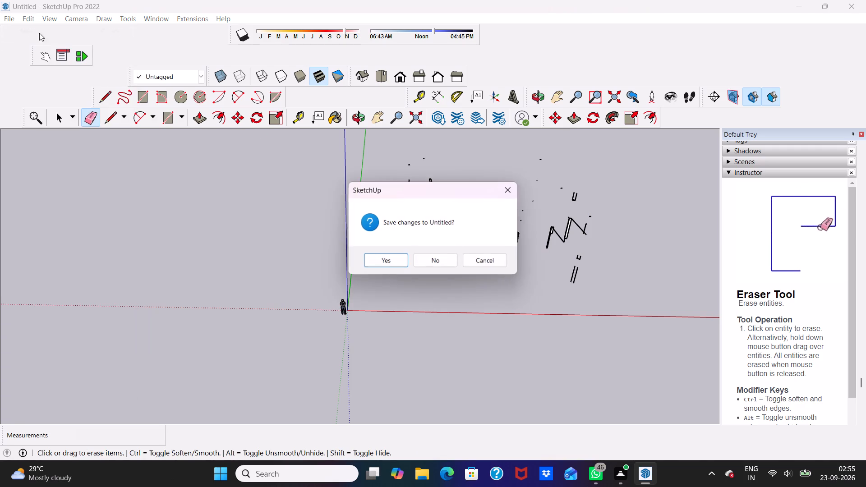
left_click(451, 263)
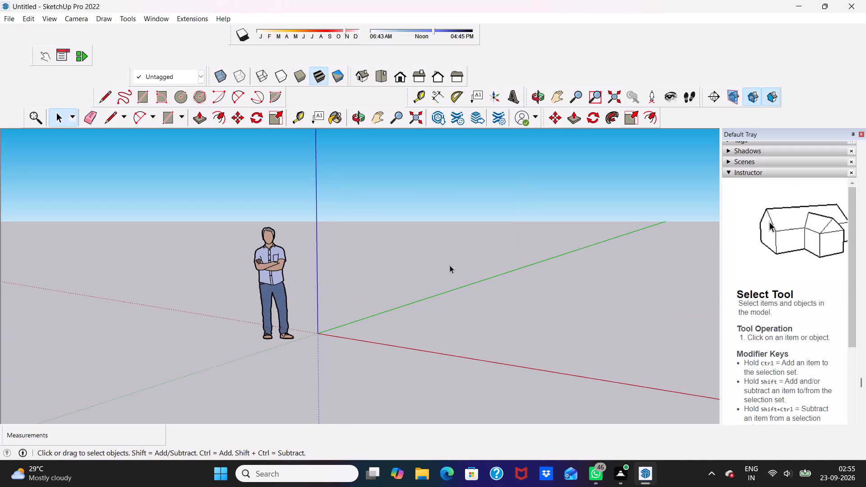
Draw a 50' by 50' rectangle on the ground behind the scale figure.
scroll(423, 305, "down", 1)
scroll(619, 267, "up", 3)
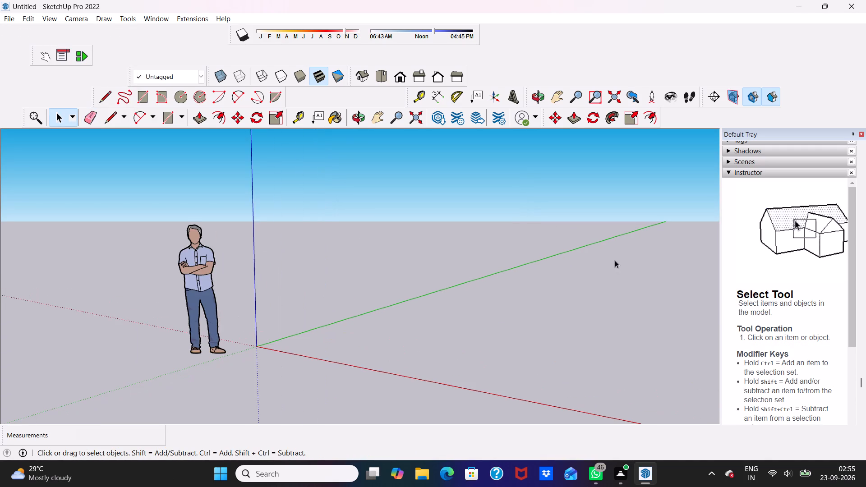
scroll(545, 289, "down", 1)
scroll(499, 283, "down", 2)
middle_click_drag(514, 278, 668, 309)
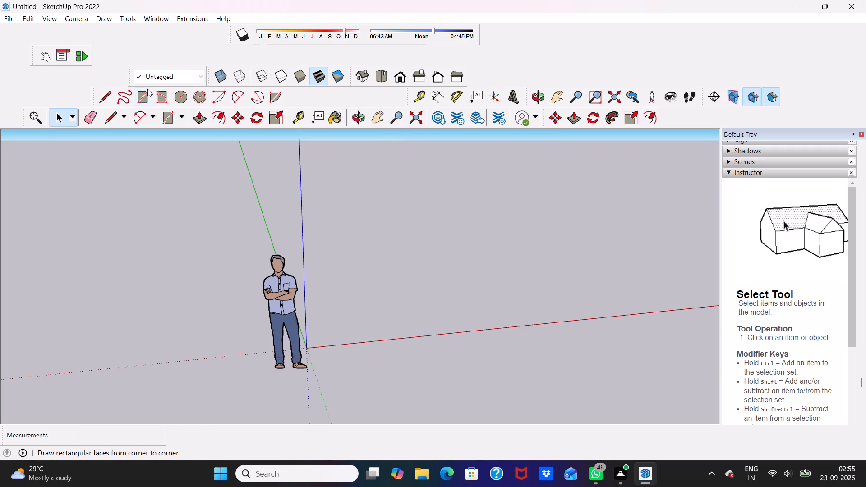
left_click(144, 94)
scroll(535, 249, "up", 3)
left_click(409, 199)
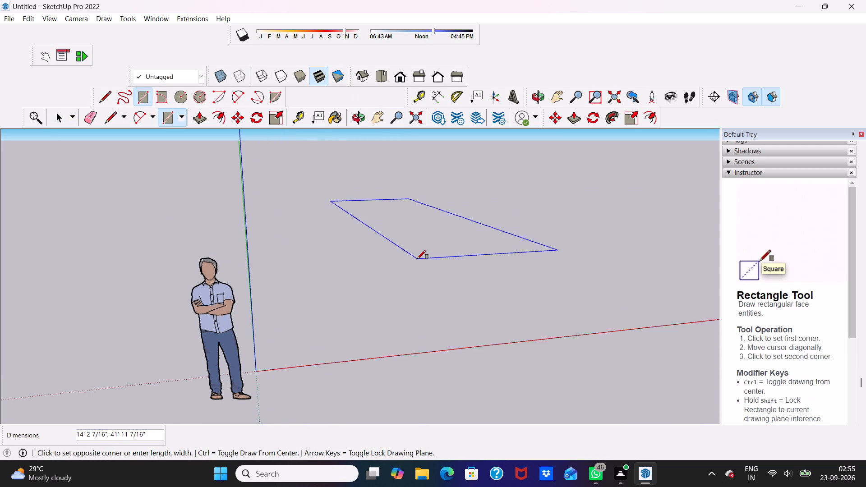
key("5")
key("0")
type("',50'")
key("Return")
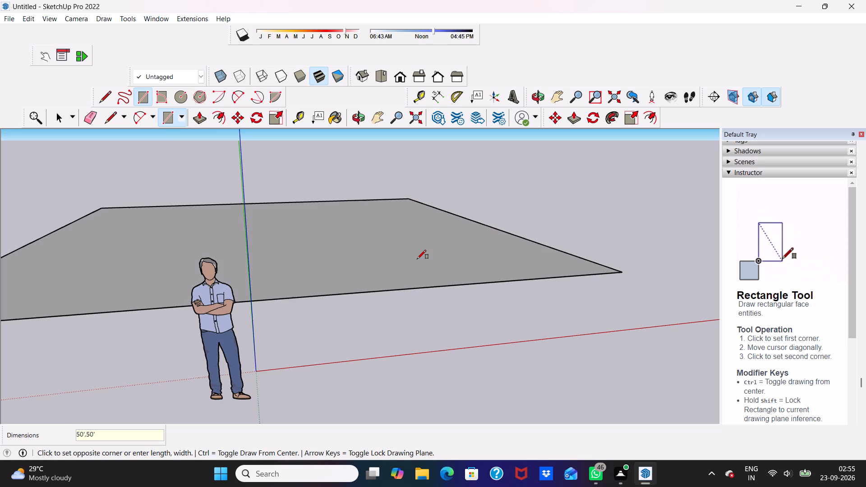
scroll(417, 259, "down", 12)
key("space")
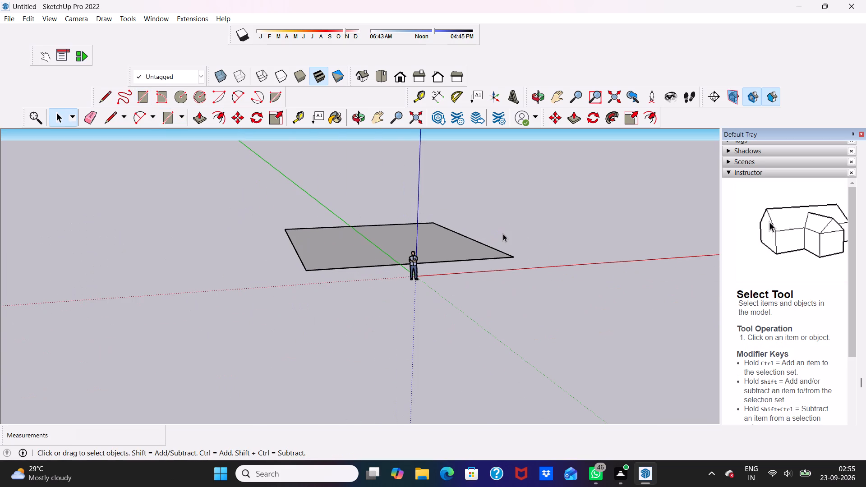
Move the whole square about 76' away from the scale figure, into the area between the solid red and green axes.
double_click(480, 256)
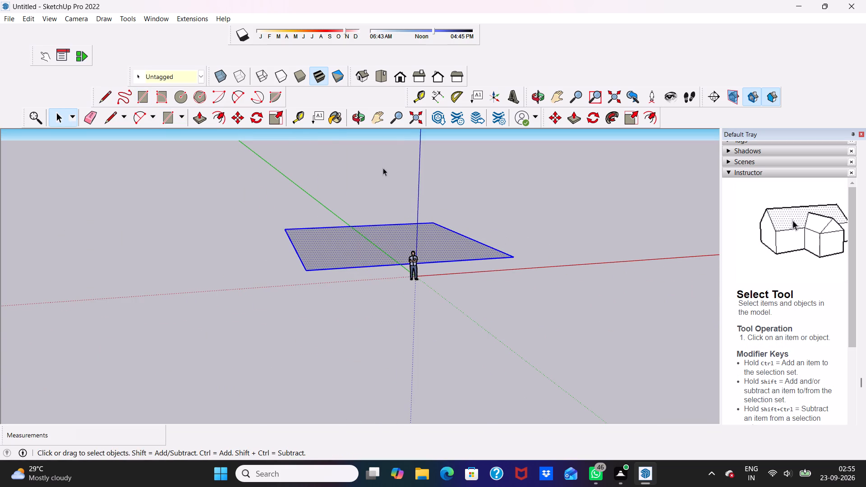
left_click(240, 116)
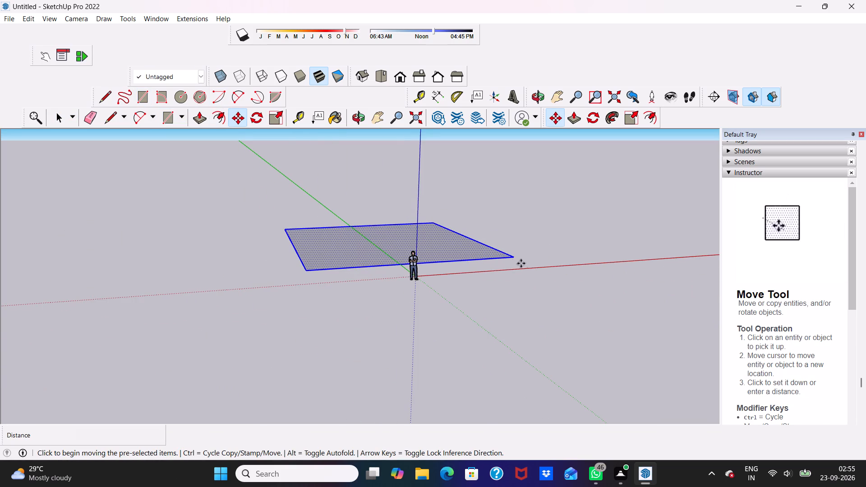
left_click_drag(516, 256, 623, 221)
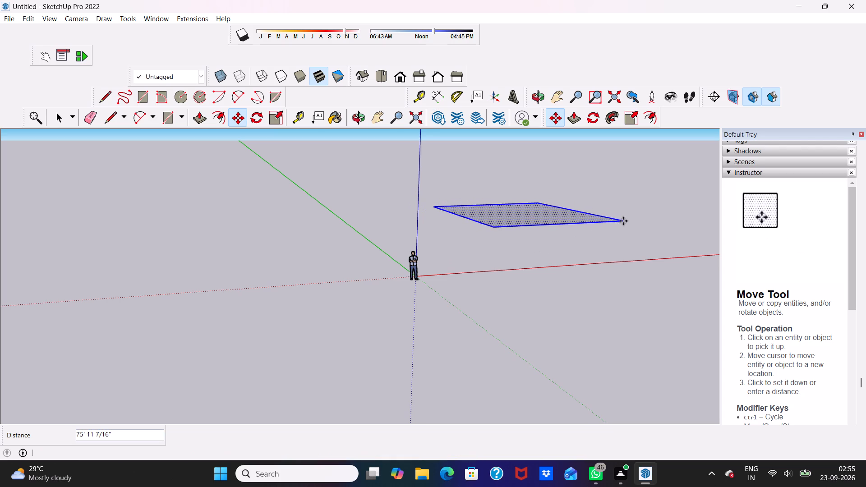
middle_click_drag(608, 213, 482, 285)
scroll(525, 240, "down", 5)
scroll(607, 200, "up", 3)
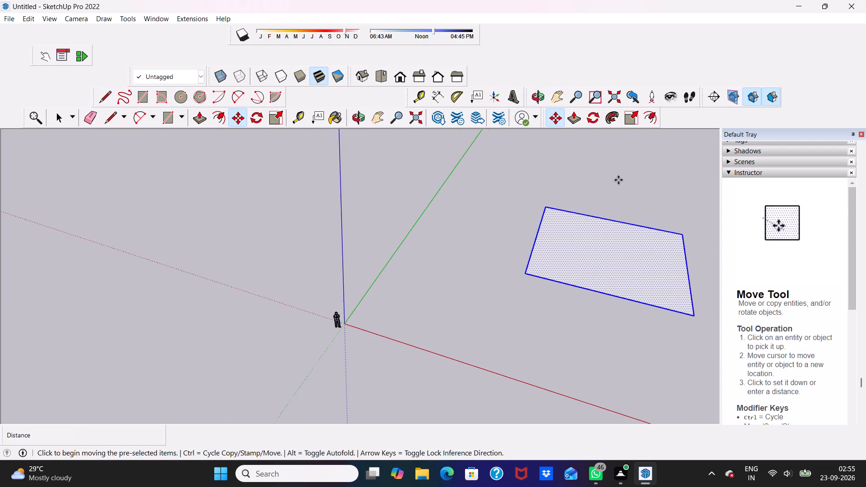
key("space")
left_click(617, 167)
scroll(587, 191, "down", 2)
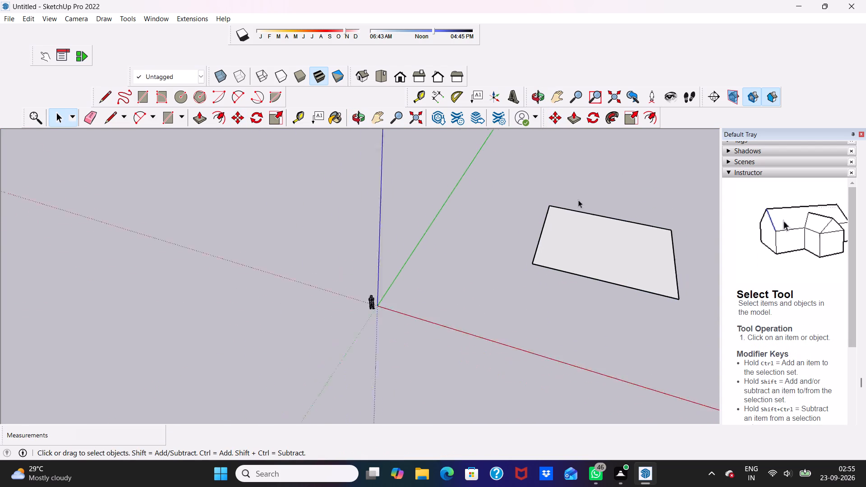
Offset the square's outline outward by about 13' to form a surrounding ground border.
scroll(578, 200, "down", 1)
scroll(589, 200, "up", 5)
scroll(580, 205, "down", 1)
middle_click_drag(576, 211, 632, 236)
scroll(629, 234, "up", 4)
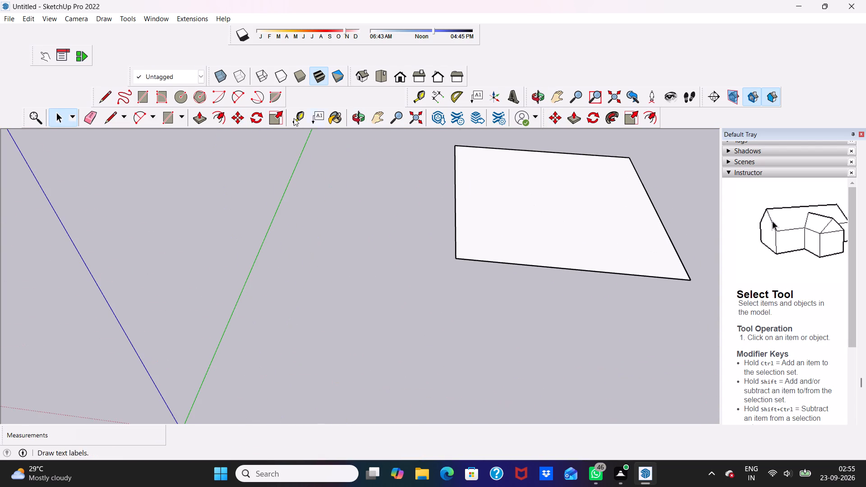
left_click(540, 217)
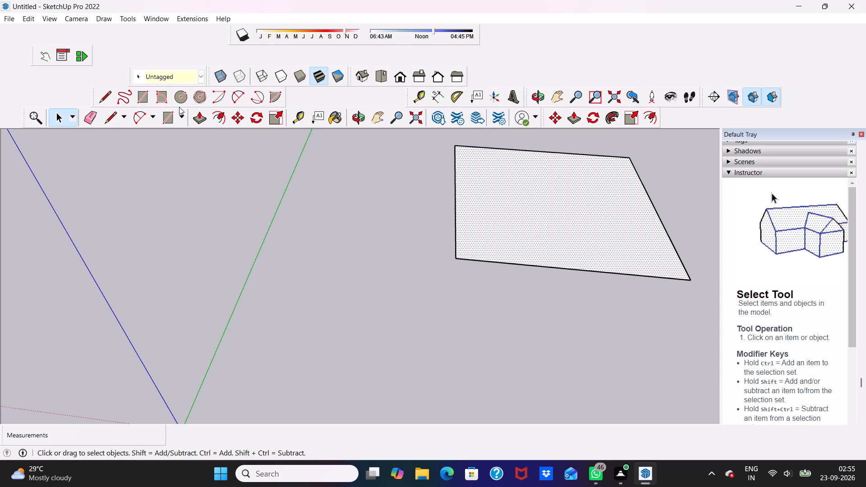
scroll(179, 107, "up", 2)
left_click(218, 113)
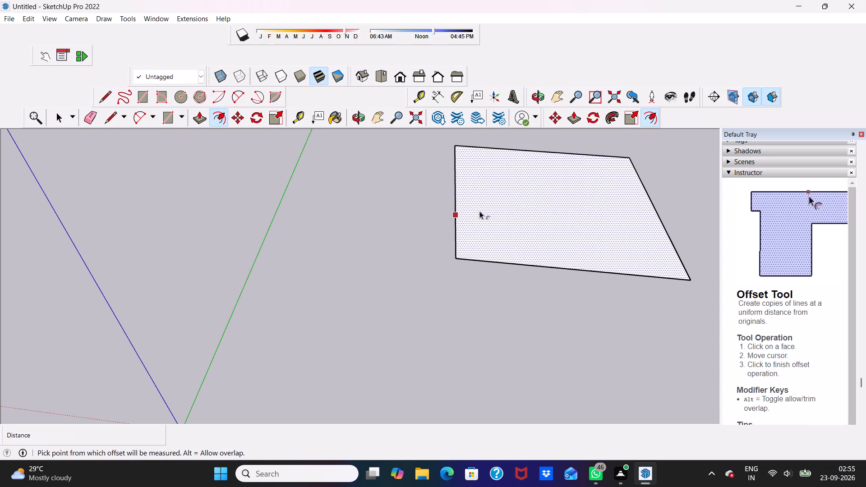
left_click(454, 206)
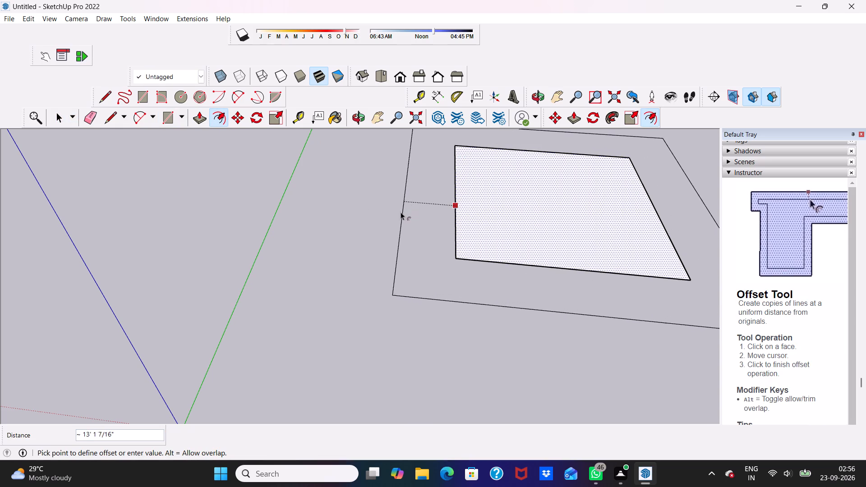
left_click(400, 212)
Offset the inner square's outline inward by 9" to outline the wall thickness.
scroll(458, 208, "down", 1)
scroll(521, 206, "up", 2)
scroll(518, 200, "down", 3)
scroll(518, 200, "up", 1)
scroll(487, 135, "down", 7)
scroll(554, 188, "up", 2)
scroll(541, 184, "down", 1)
middle_click_drag(541, 184, 552, 179)
scroll(552, 179, "up", 4)
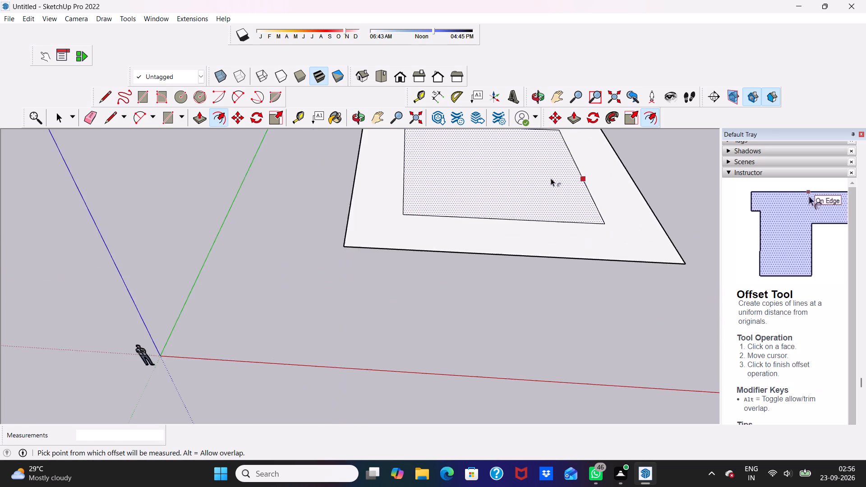
scroll(551, 178, "up", 6)
scroll(327, 253, "up", 1)
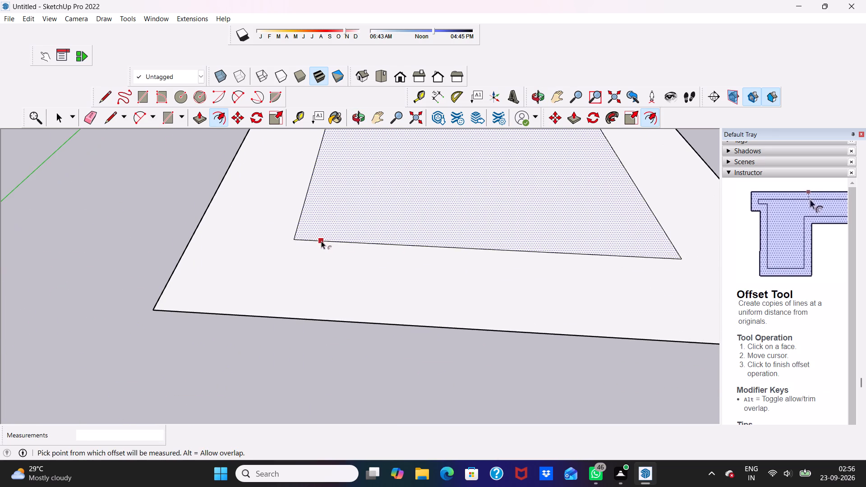
left_click(321, 241)
type("9\"")
key("Return")
scroll(326, 233, "down", 4)
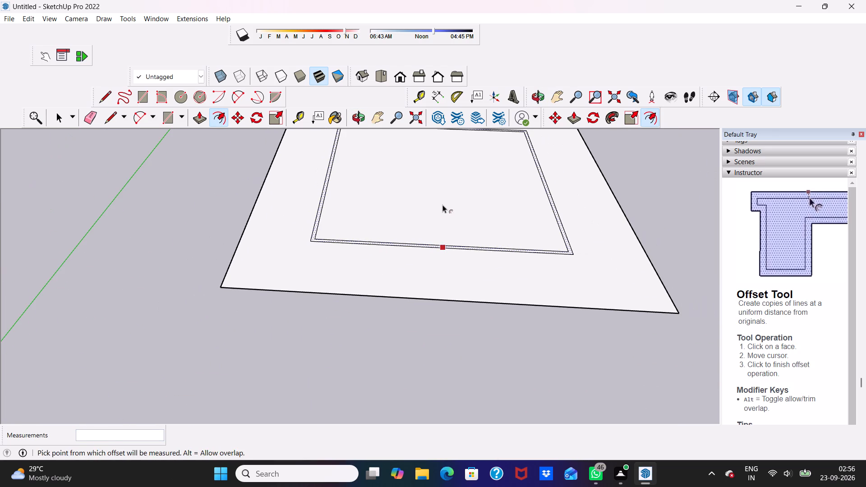
key("space")
Extrude the narrow wall ring between the two inner outlines upward by 10'.
scroll(442, 203, "down", 5)
middle_click_drag(521, 220, 470, 160)
scroll(470, 160, "up", 15)
scroll(341, 221, "down", 6)
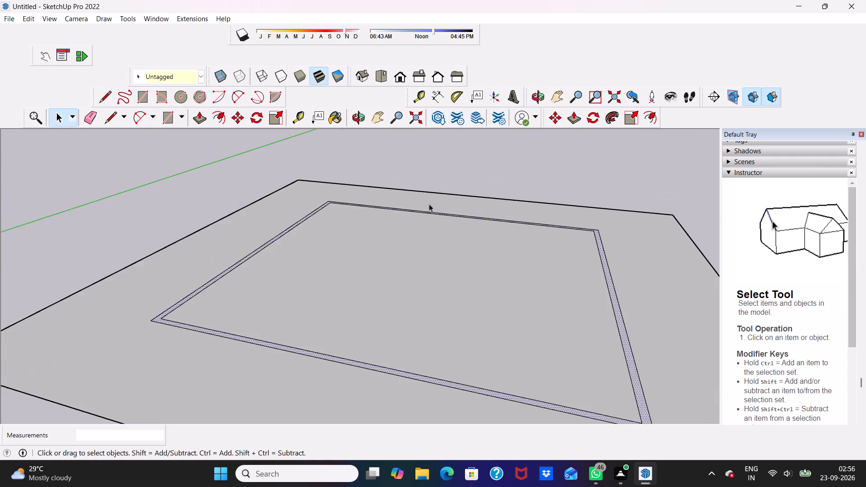
scroll(429, 204, "down", 5)
middle_click_drag(449, 241, 540, 316)
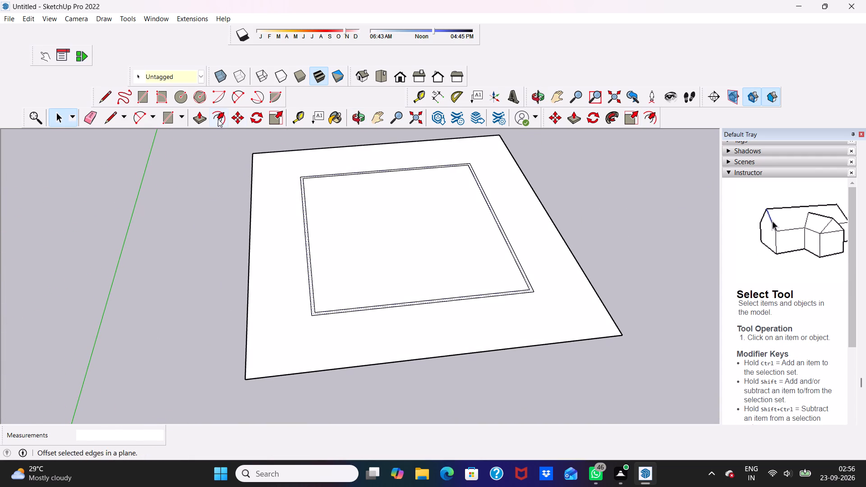
left_click(203, 117)
scroll(326, 249, "up", 5)
scroll(279, 273, "up", 3)
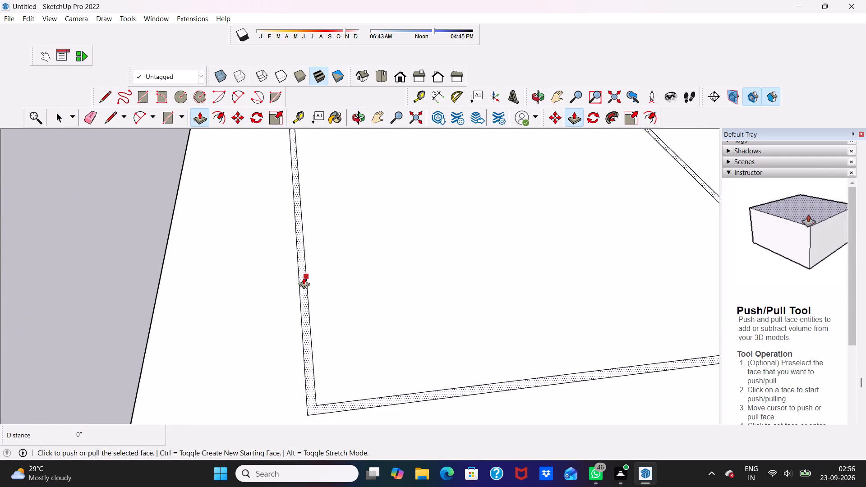
left_click(304, 277)
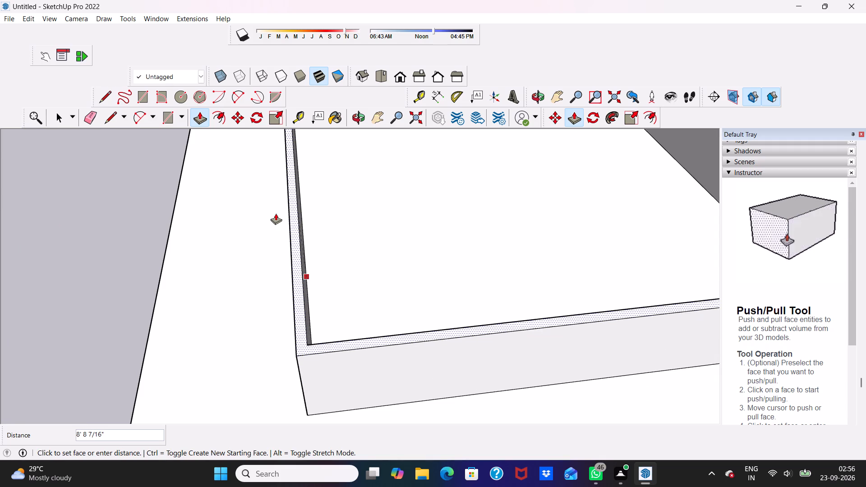
type("10'")
key("Return")
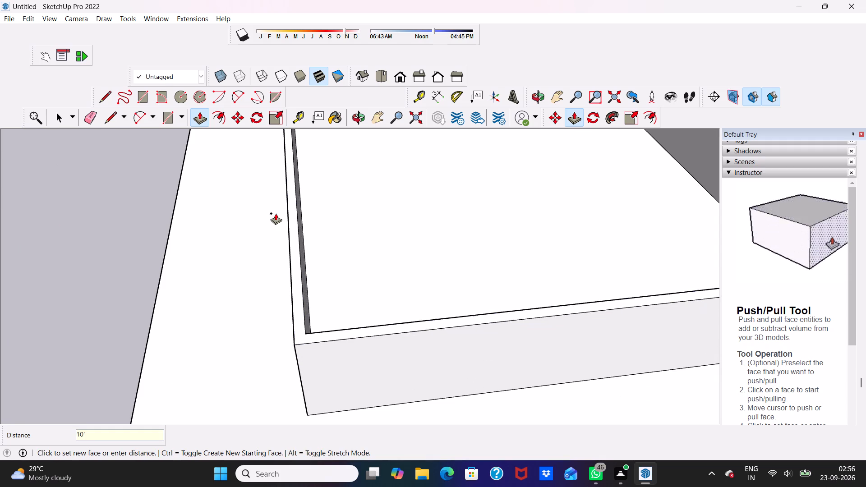
Examine the raised walls and the surrounding ground border from low angles and from above.
scroll(453, 265, "down", 9)
scroll(471, 276, "up", 1)
scroll(471, 276, "down", 2)
middle_click_drag(525, 288, 513, 263)
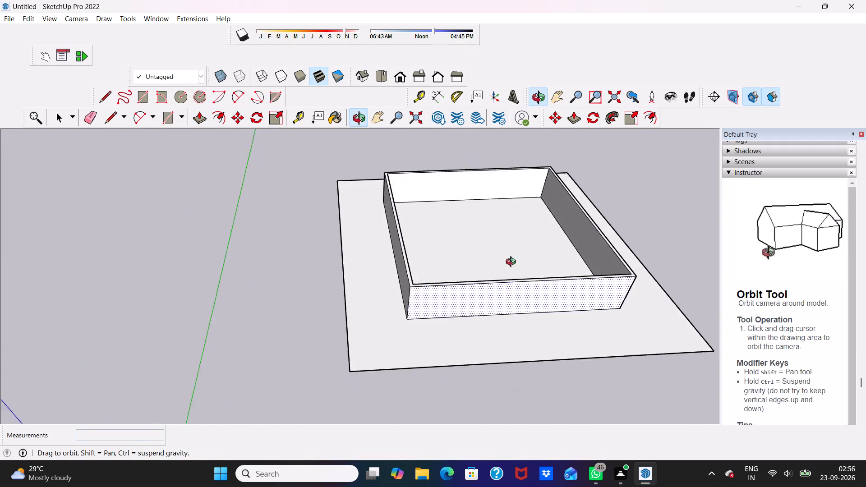
middle_click_drag(513, 263, 513, 177)
scroll(522, 173, "up", 1)
scroll(546, 238, "down", 1)
scroll(544, 250, "up", 5)
scroll(375, 207, "up", 4)
middle_click_drag(371, 225, 399, 198)
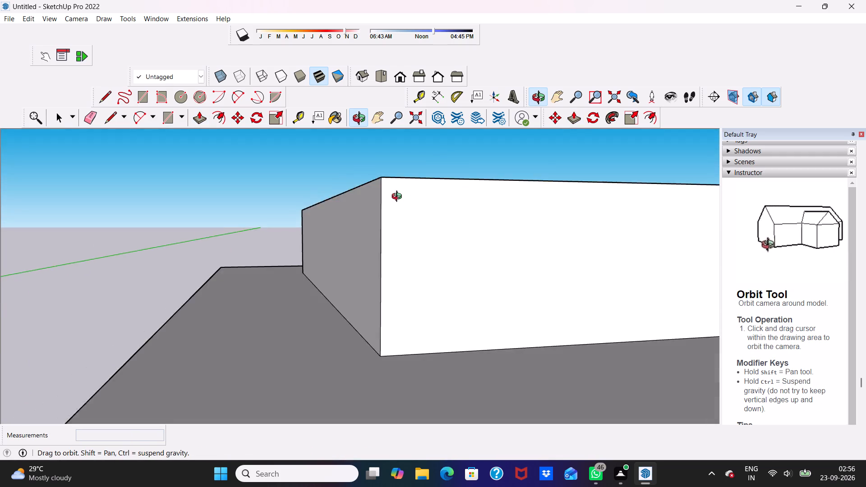
middle_click_drag(399, 198, 387, 208)
scroll(387, 208, "up", 1)
scroll(379, 213, "down", 7)
scroll(499, 265, "up", 4)
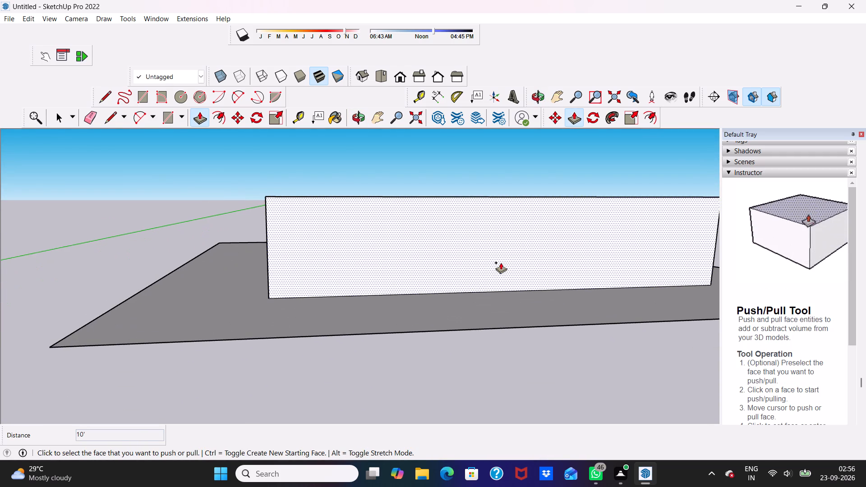
key("space")
scroll(498, 242, "down", 5)
middle_click_drag(509, 268, 471, 364)
scroll(436, 237, "up", 4)
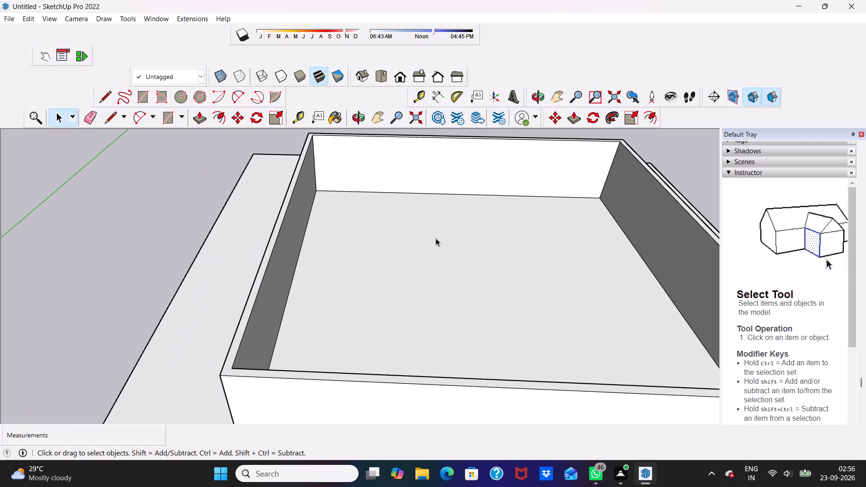
Copy the complete walled square with its ground border about 113' 7" away, diagonally behind the original.
scroll(358, 188, "down", 7)
scroll(340, 253, "up", 2)
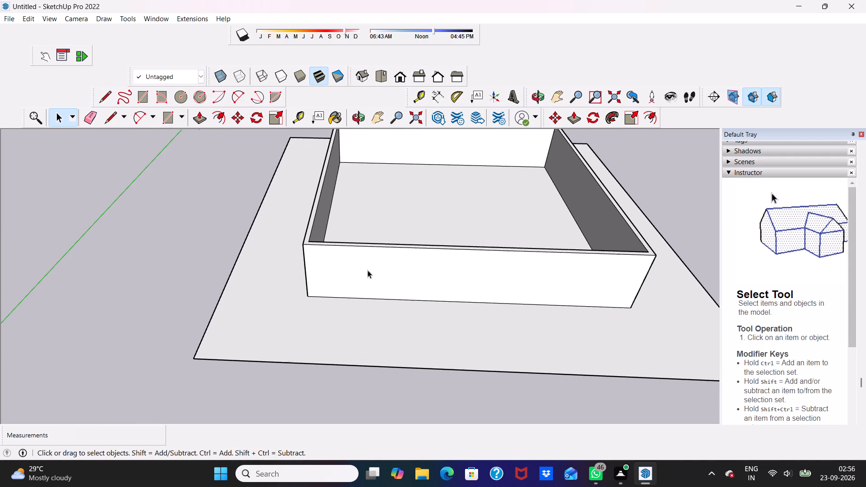
scroll(368, 270, "up", 1)
scroll(399, 262, "down", 3)
triple_click(396, 221)
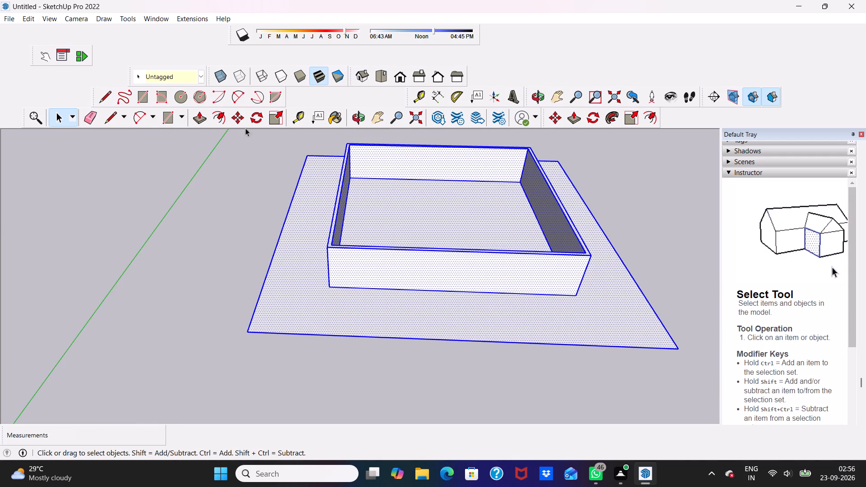
left_click(241, 114)
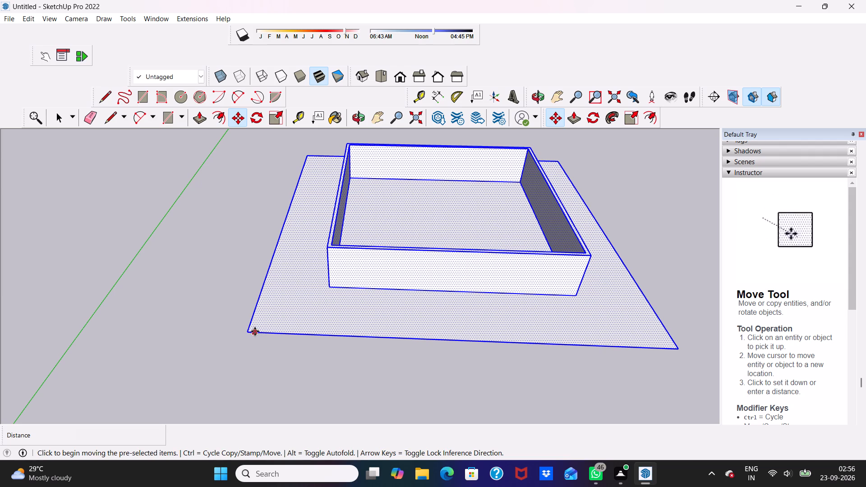
left_click(249, 327)
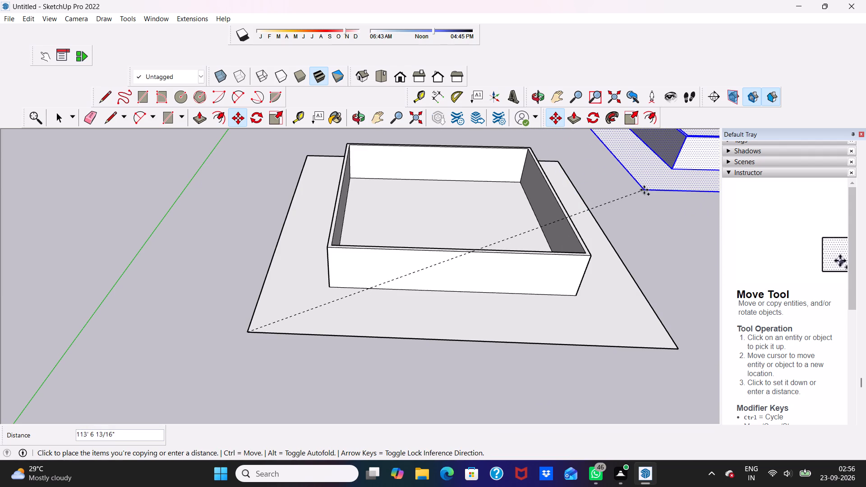
left_click(644, 190)
scroll(511, 198, "up", 5)
key("space")
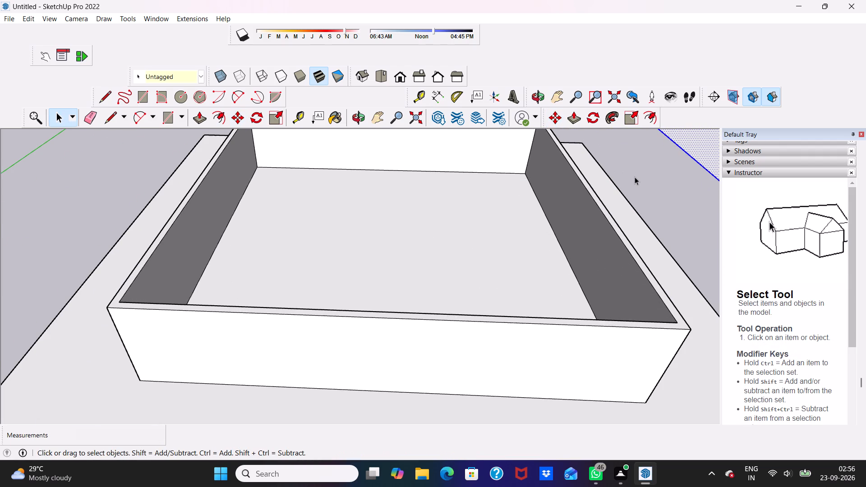
left_click(635, 177)
Draw a rectangle about 1' 2" by 48' 6" across the original walled square's floor, spanning between its two side walls.
scroll(635, 176, "down", 5)
scroll(387, 245, "up", 5)
scroll(387, 245, "down", 2)
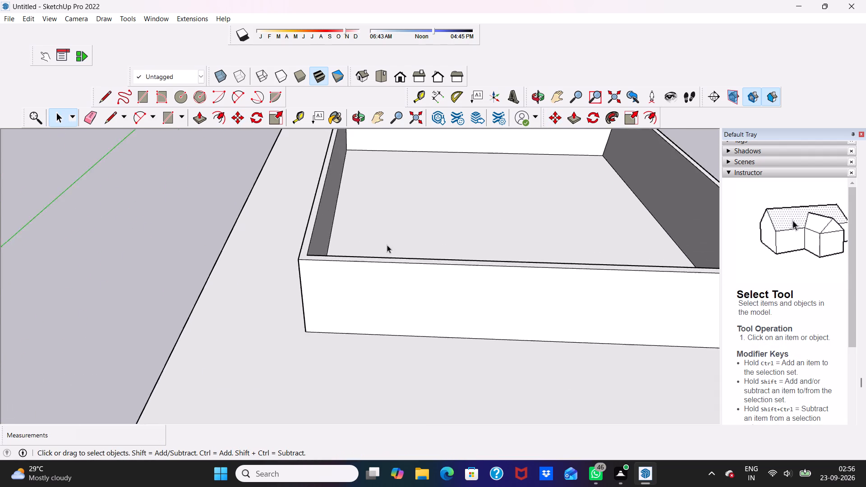
scroll(387, 245, "down", 2)
scroll(281, 238, "down", 2)
middle_click_drag(379, 262, 378, 211)
scroll(378, 211, "up", 3)
scroll(334, 201, "up", 2)
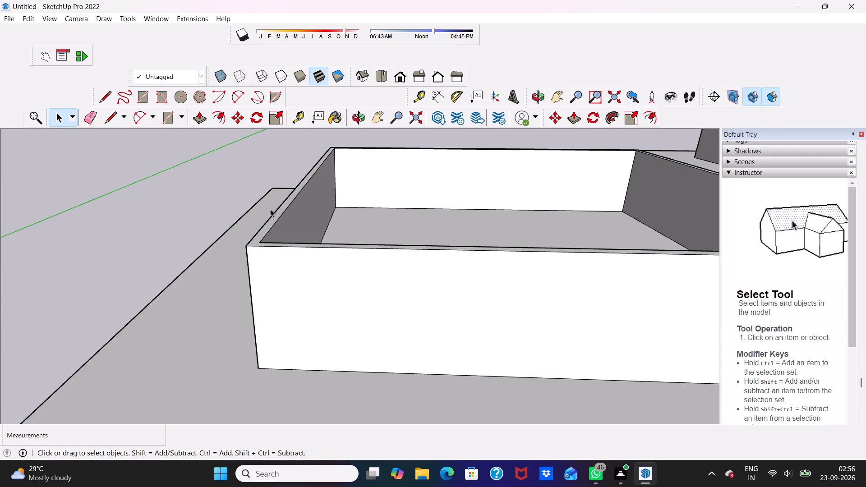
scroll(281, 195, "up", 2)
scroll(282, 194, "down", 4)
middle_click_drag(378, 205, 365, 289)
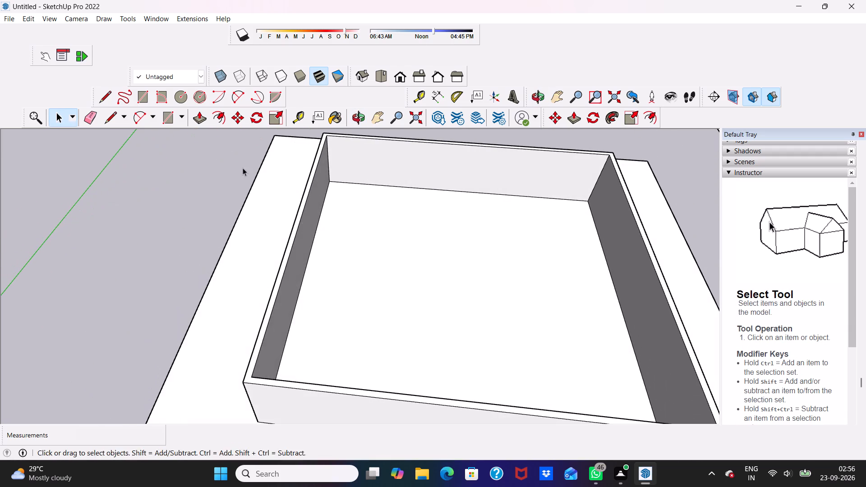
left_click(138, 94)
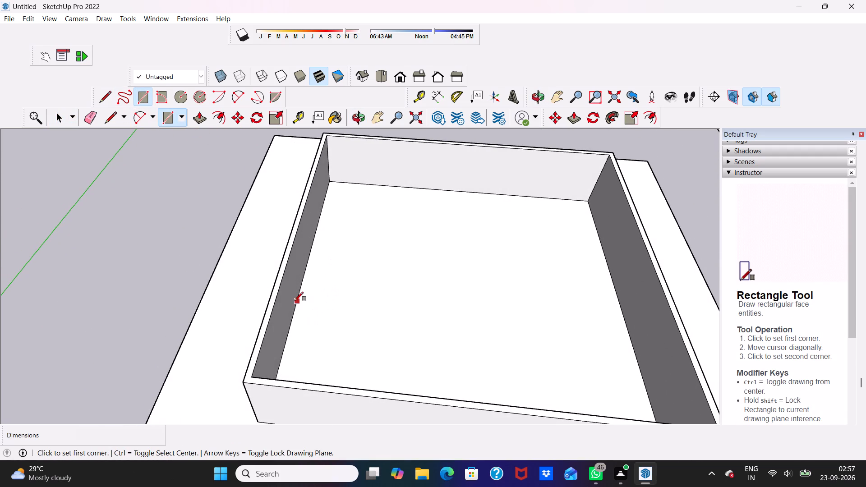
left_click(298, 303)
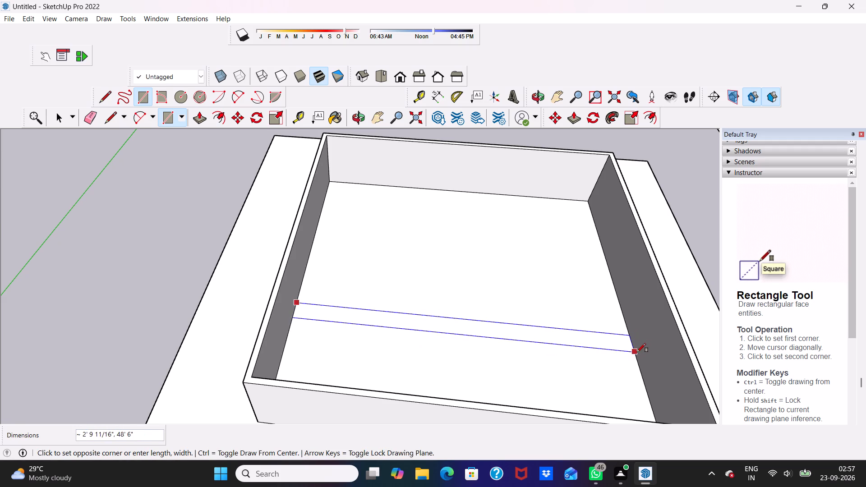
scroll(636, 345, "up", 1)
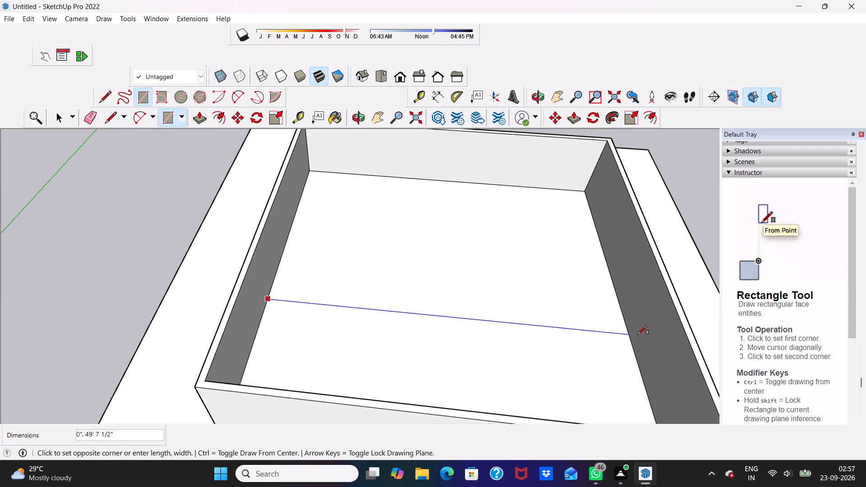
scroll(633, 341, "up", 3)
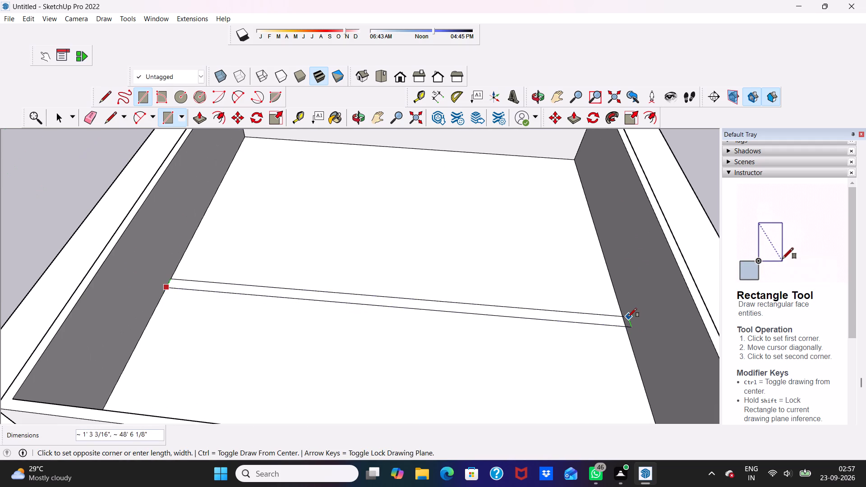
left_click(623, 323)
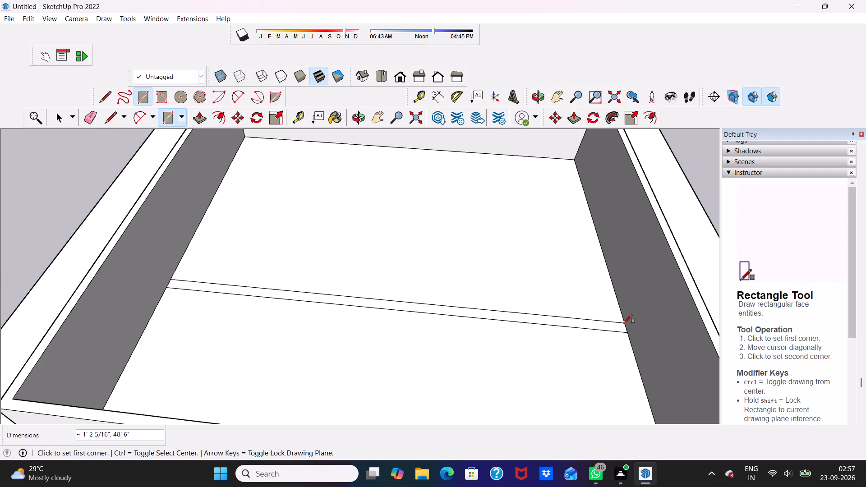
key("space")
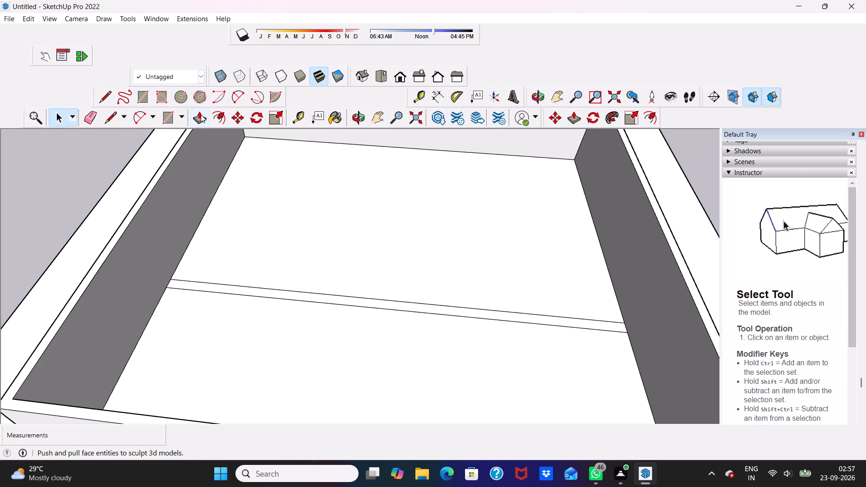
Extrude the narrow floor strip between the side walls upward by 10' as a partition wall.
left_click_drag(196, 117, 197, 123)
left_click(215, 286)
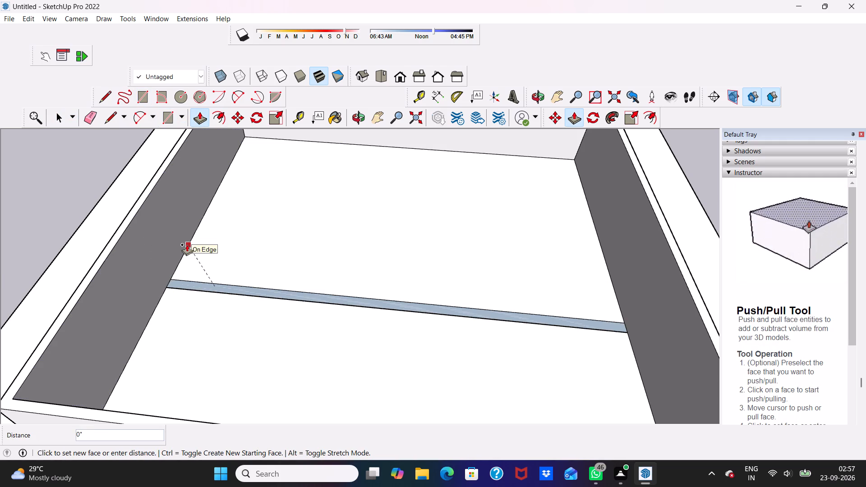
scroll(187, 244, "down", 5)
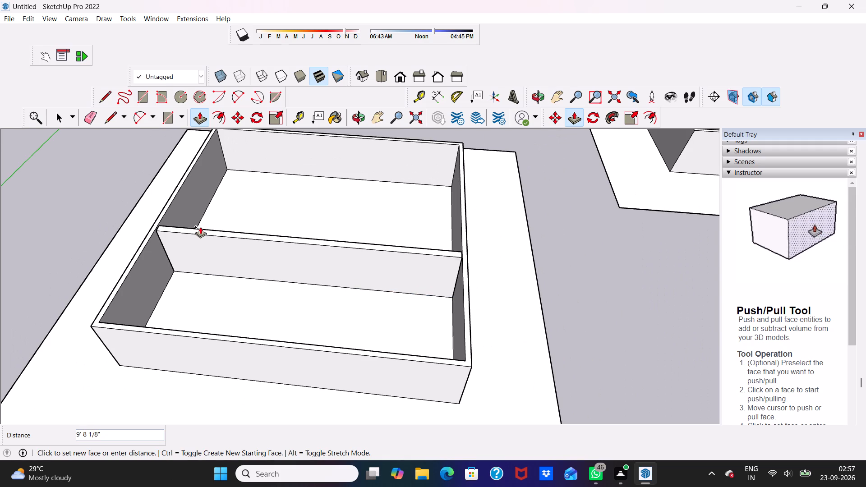
type("10'")
key("Return")
scroll(200, 227, "down", 5)
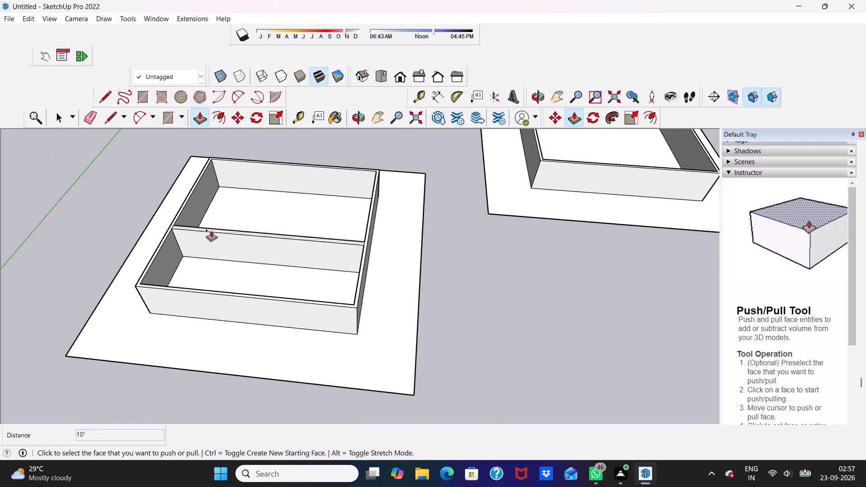
middle_click_drag(211, 230, 308, 182)
scroll(330, 274, "up", 5)
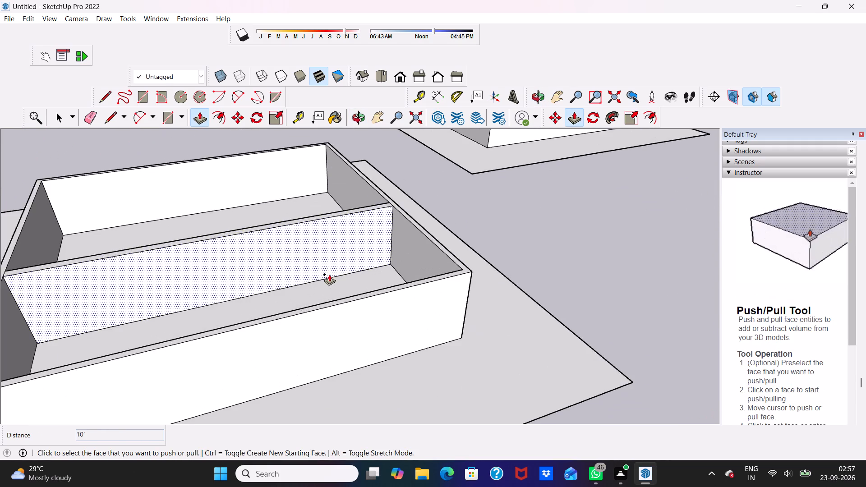
scroll(329, 274, "down", 1)
key("space")
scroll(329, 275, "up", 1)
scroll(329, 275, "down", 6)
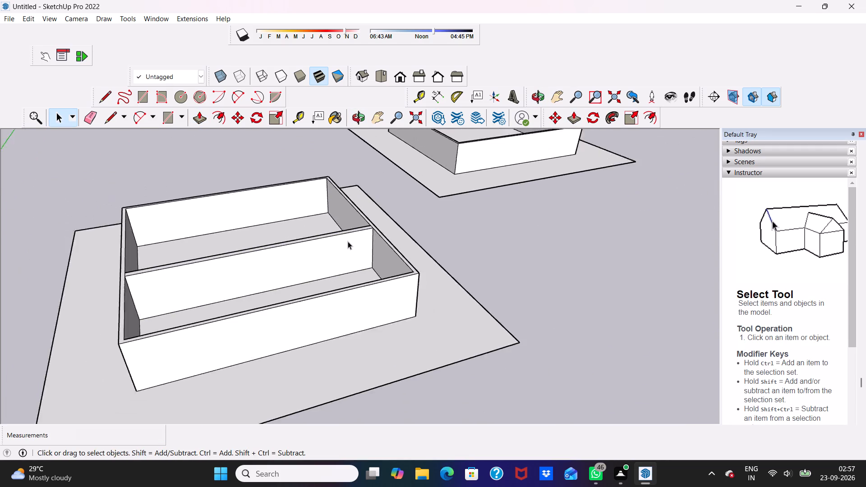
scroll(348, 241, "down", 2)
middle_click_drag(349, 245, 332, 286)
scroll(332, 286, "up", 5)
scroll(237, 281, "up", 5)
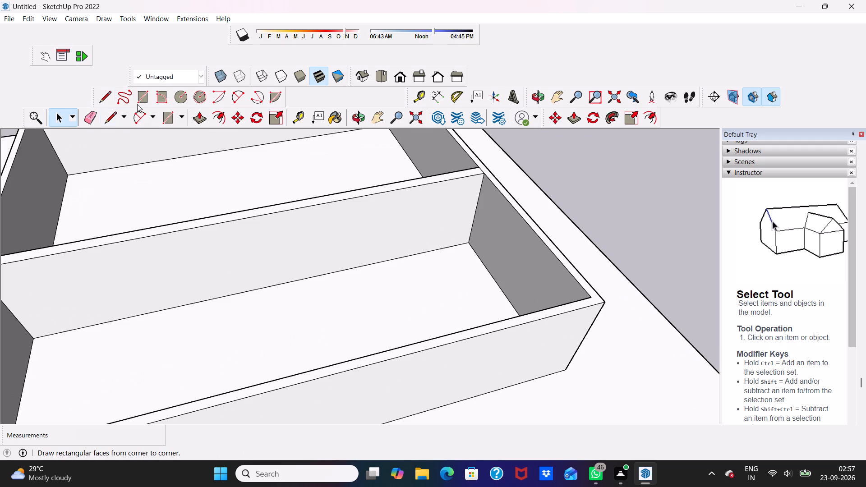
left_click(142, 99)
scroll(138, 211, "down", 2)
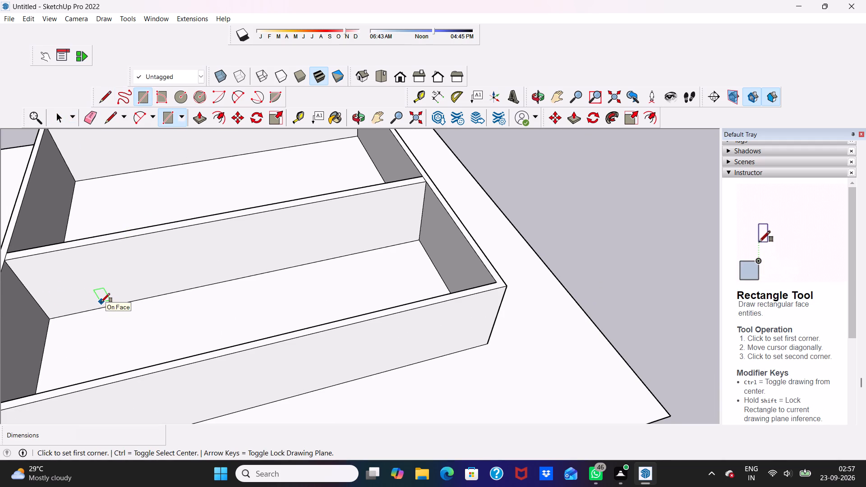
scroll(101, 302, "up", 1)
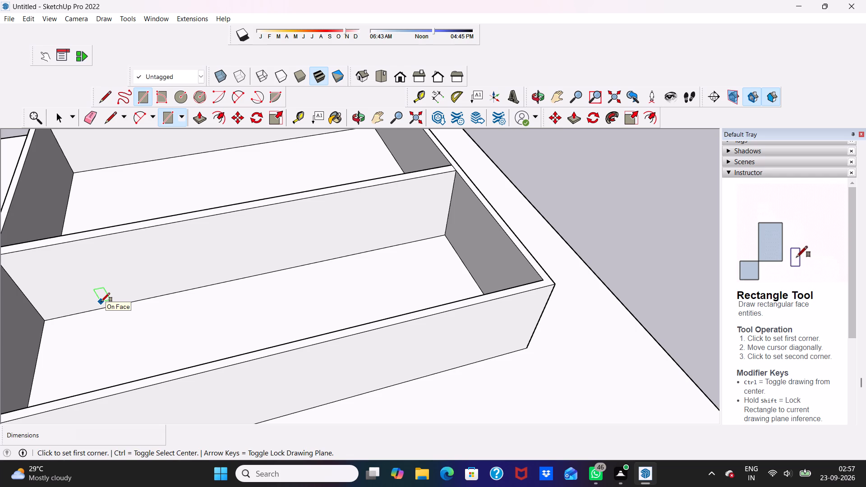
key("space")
Draw a narrow rectangle about 29' long on the rear room's floor, from the back wall to the partition, near the side wall.
scroll(101, 302, "down", 1)
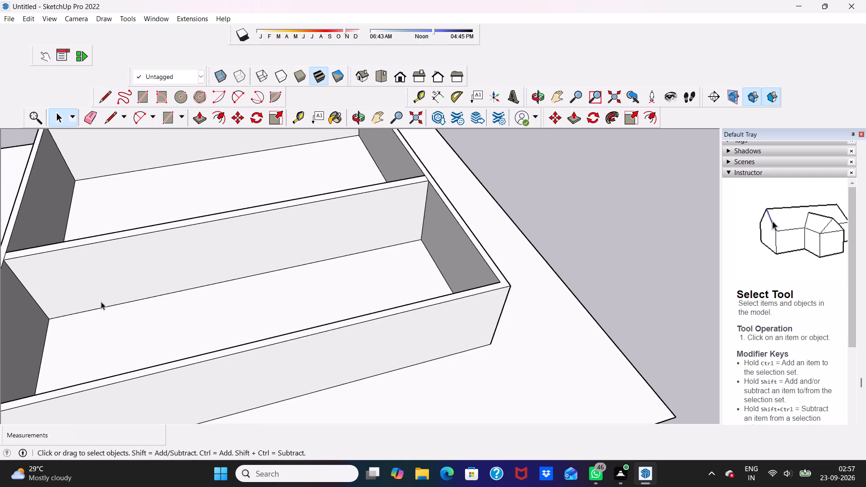
scroll(101, 302, "down", 1)
scroll(197, 268, "down", 1)
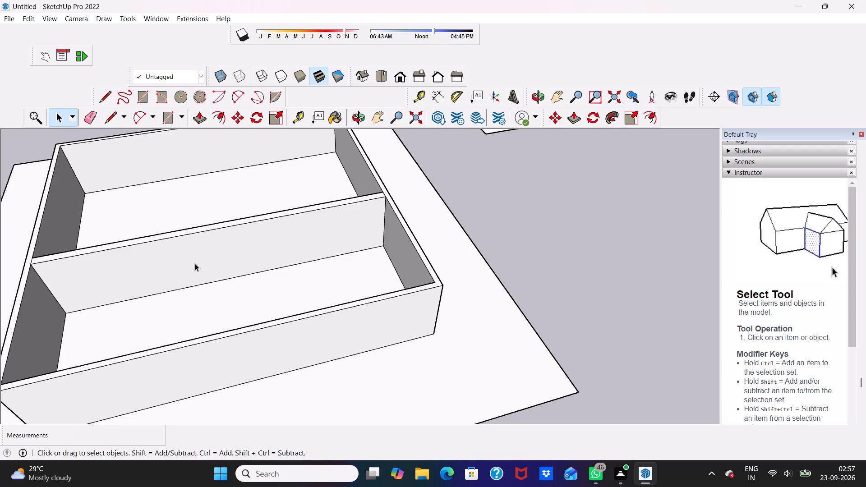
scroll(30, 249, "up", 3)
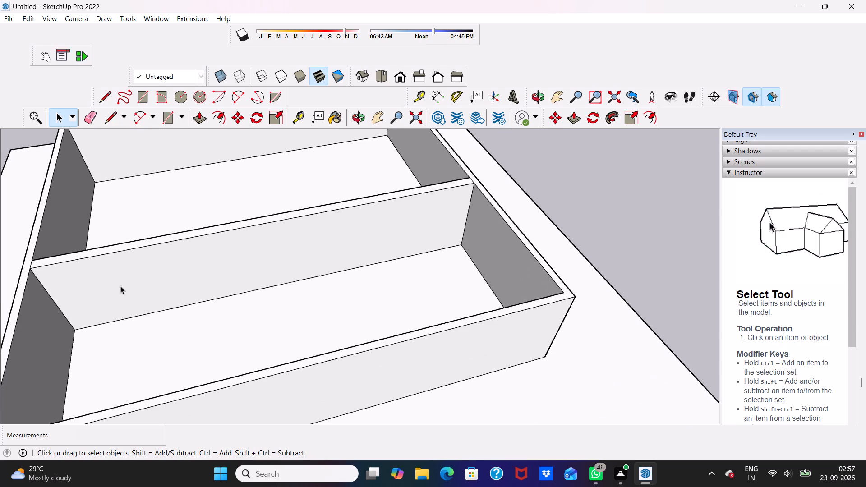
scroll(87, 256, "up", 4)
scroll(109, 233, "down", 4)
middle_click_drag(104, 238, 155, 216)
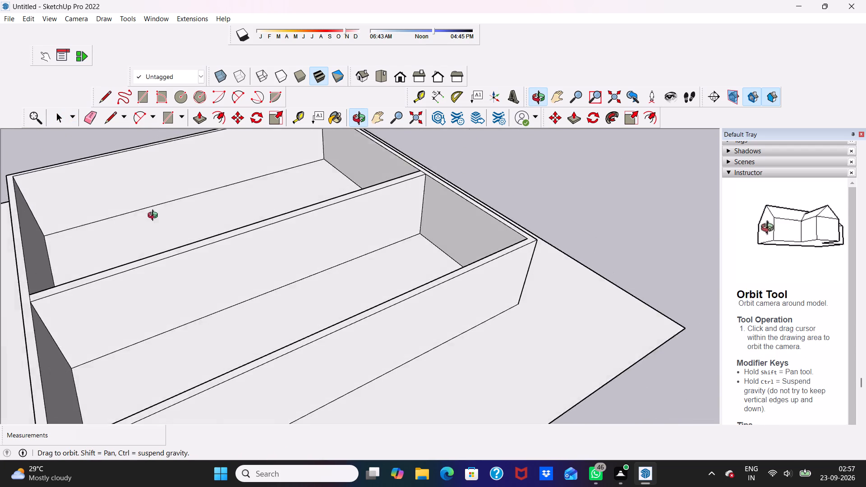
middle_click_drag(155, 216, 128, 198)
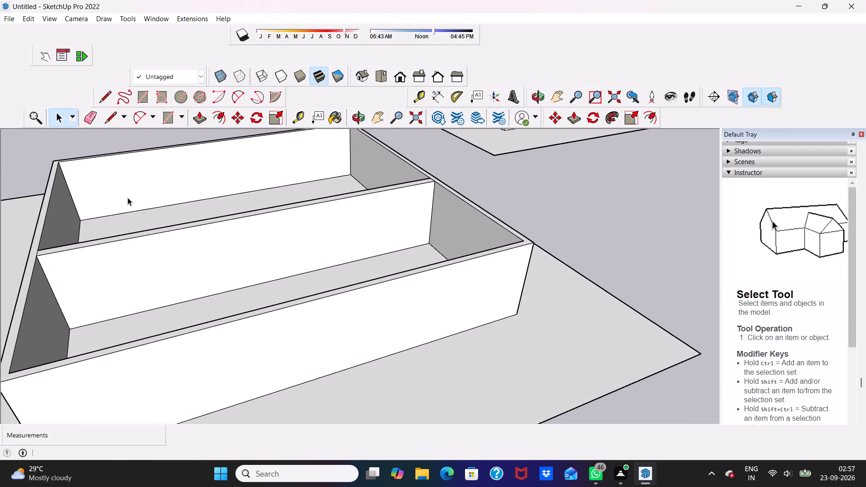
scroll(124, 203, "up", 2)
scroll(121, 208, "down", 3)
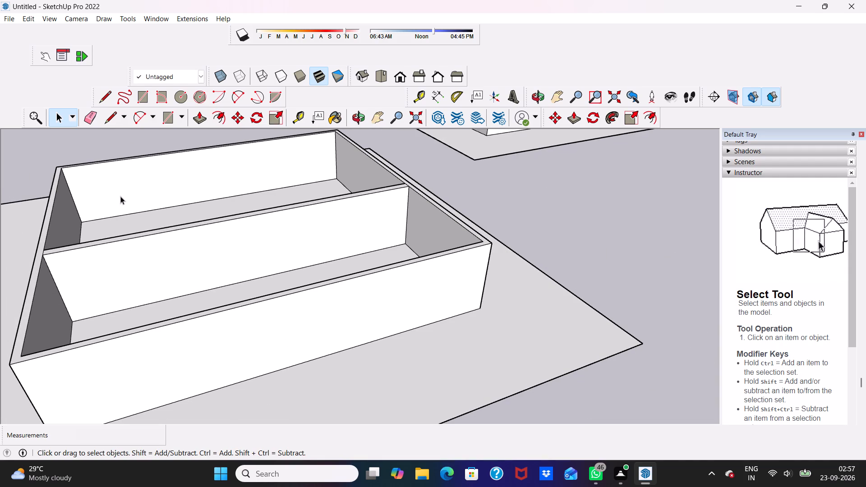
scroll(105, 216, "up", 2)
middle_click_drag(102, 218, 110, 283)
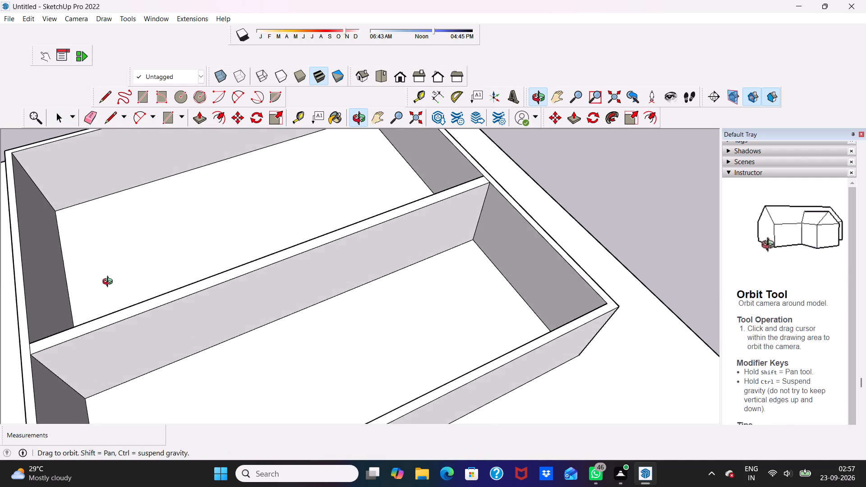
middle_click_drag(110, 283, 110, 302)
scroll(147, 148, "up", 3)
left_click(147, 94)
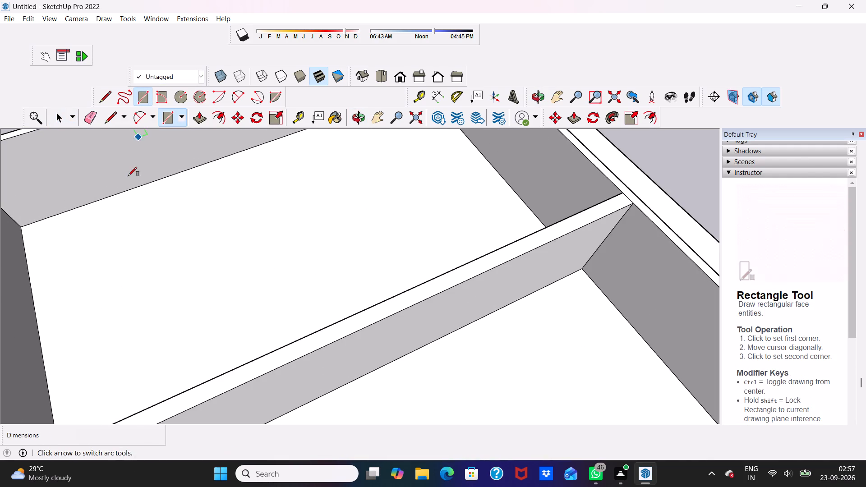
scroll(77, 251, "up", 1)
left_click(58, 212)
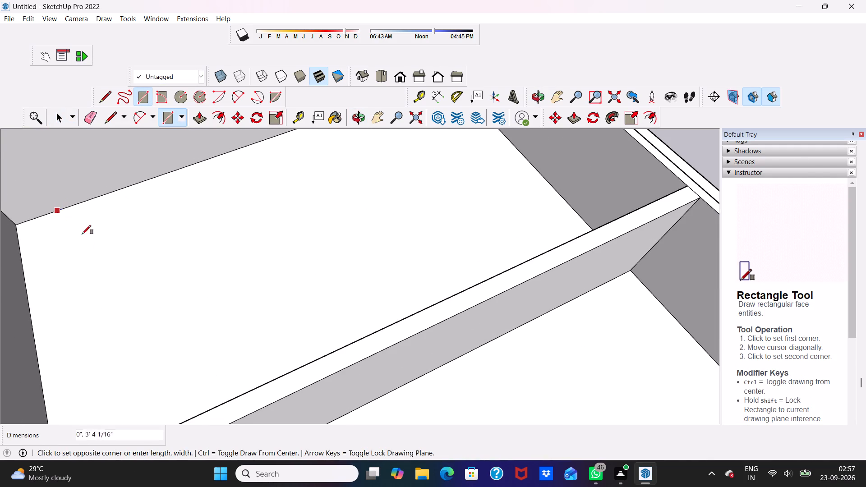
scroll(88, 255, "down", 4)
scroll(117, 291, "down", 3)
scroll(116, 342, "up", 1)
middle_click_drag(117, 343, 125, 387)
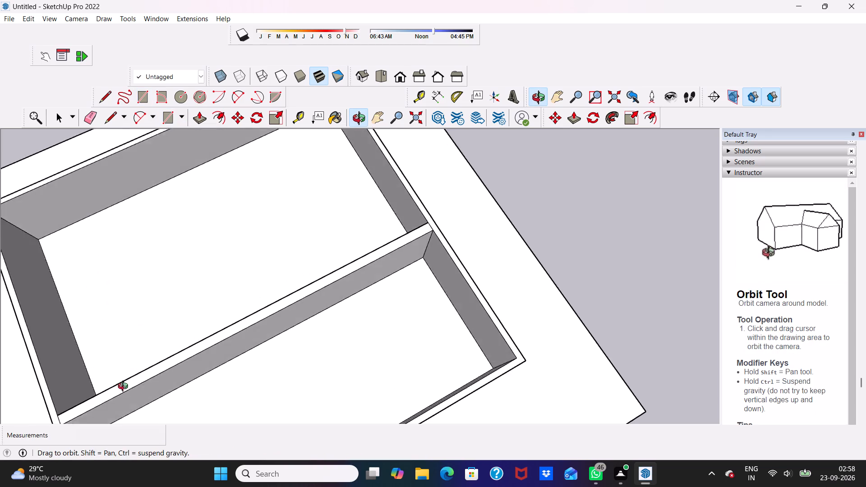
middle_click_drag(125, 387, 129, 409)
scroll(154, 383, "up", 4)
middle_click_drag(147, 378, 187, 421)
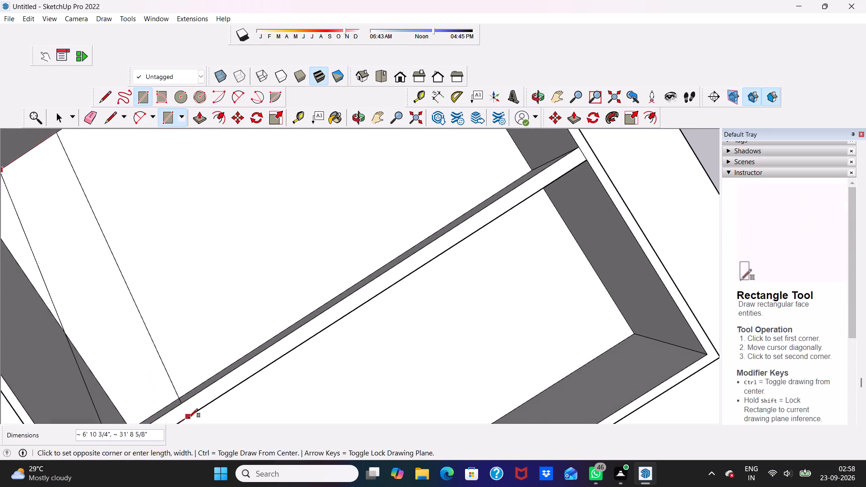
scroll(182, 398, "up", 3)
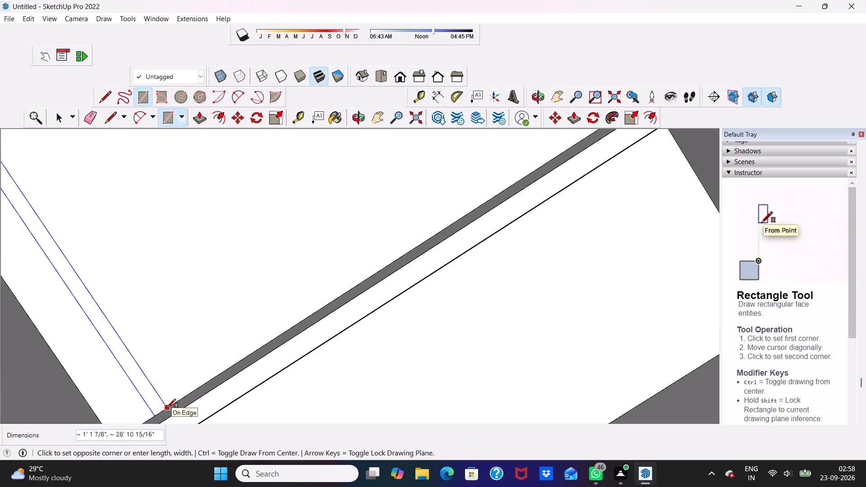
left_click(163, 410)
scroll(152, 331, "down", 2)
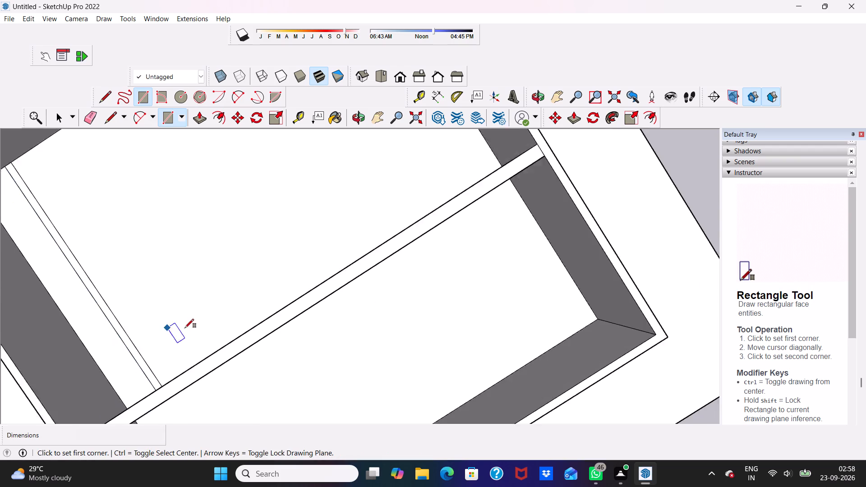
scroll(185, 328, "down", 7)
middle_click_drag(207, 324, 173, 217)
scroll(173, 217, "up", 2)
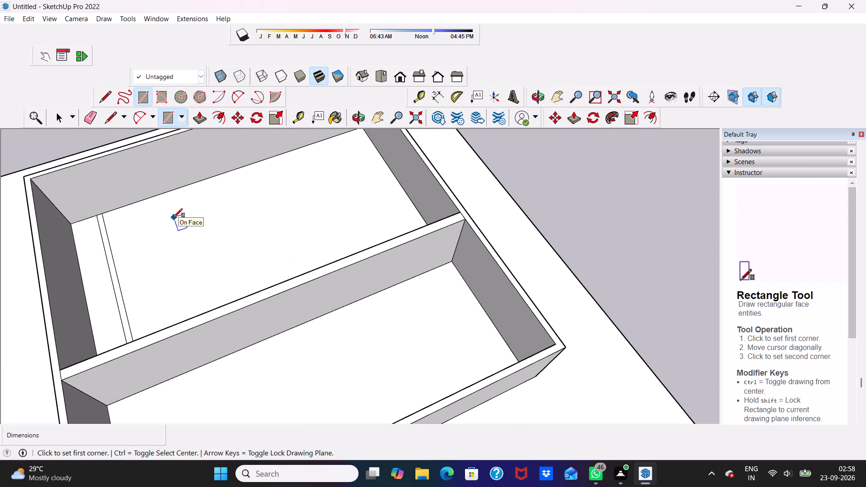
key("space")
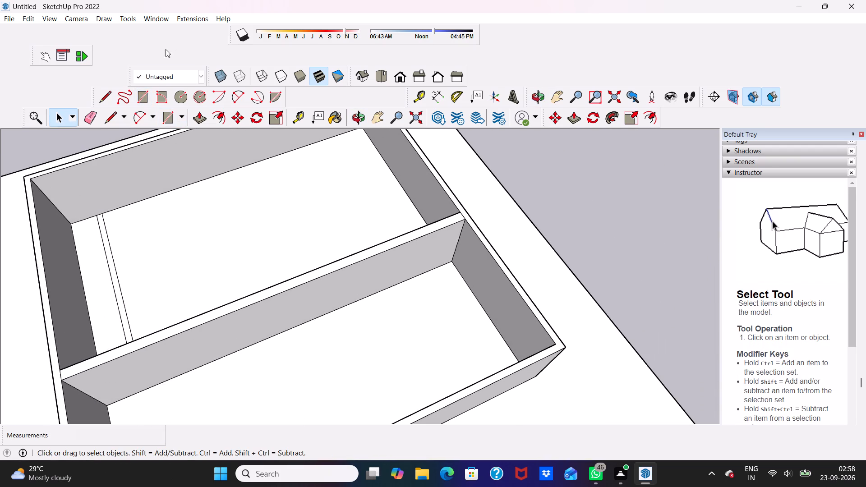
Extrude the rear room's narrow floor strip upward by 10' as a second partition wall.
left_click(203, 115)
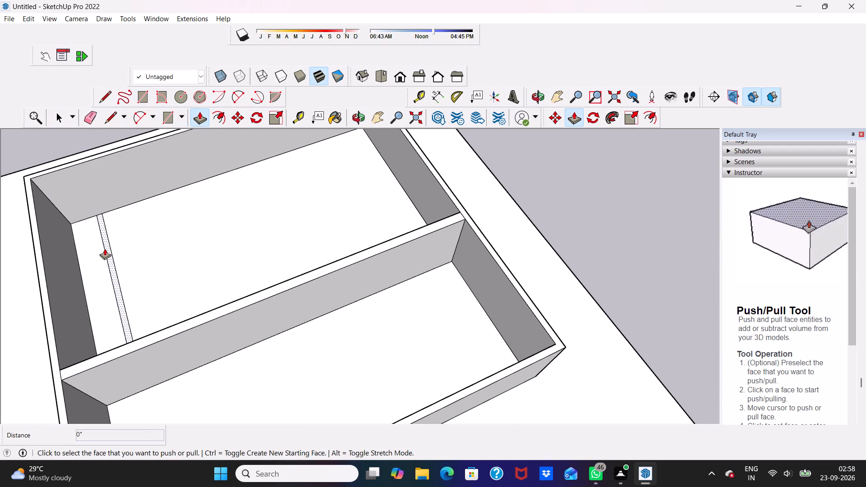
left_click(106, 248)
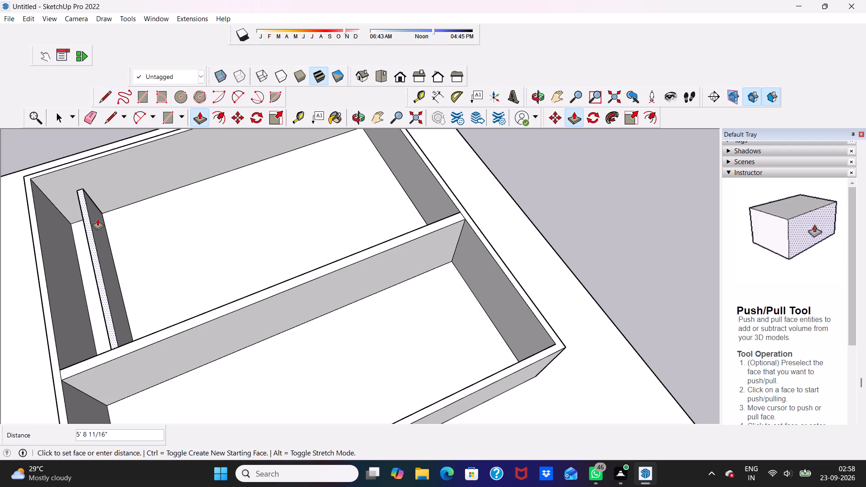
type("10'")
key("Return")
scroll(94, 316, "down", 2)
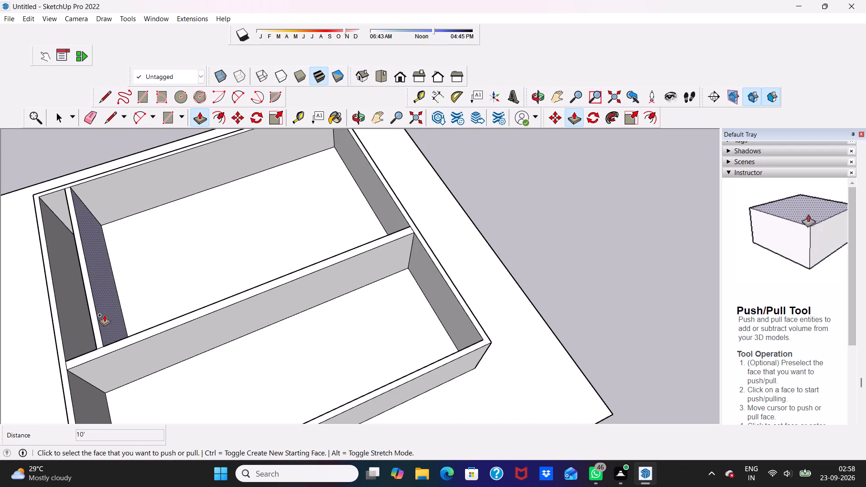
Draw a line about 1' 2" long across the top of the long partition, continuing the short partition's outer edge.
middle_click_drag(108, 317, 106, 228)
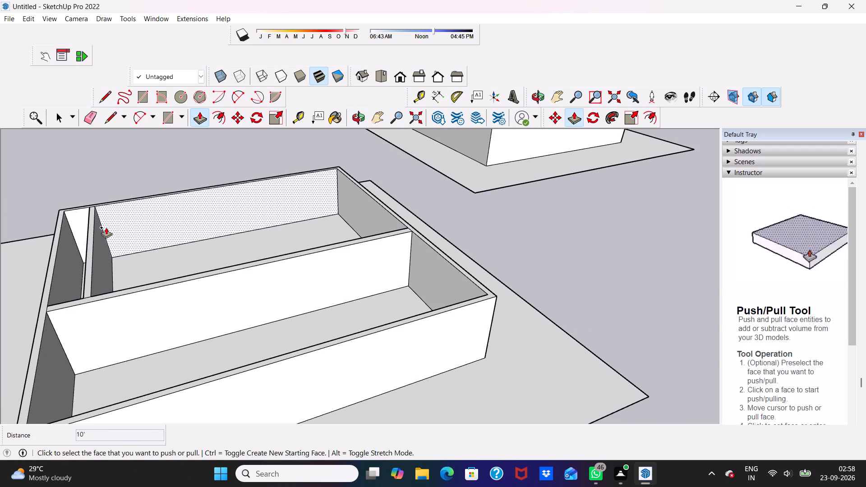
key("space")
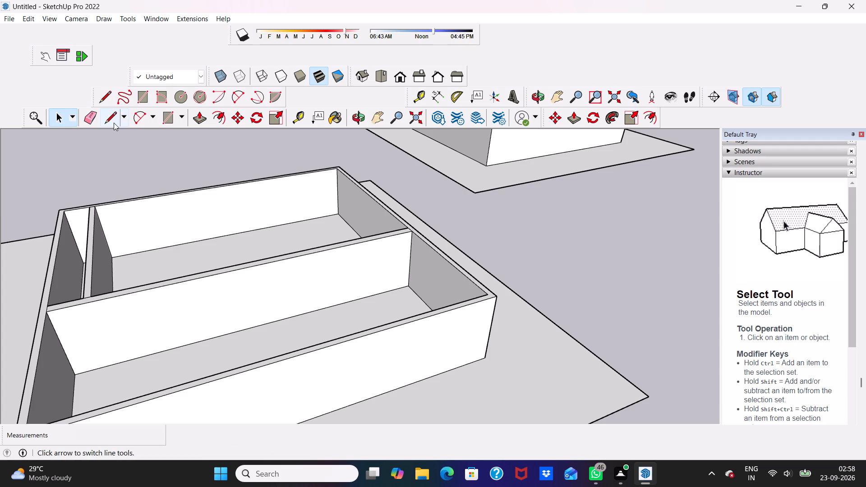
left_click(112, 119)
scroll(123, 337, "up", 5)
scroll(57, 279, "up", 4)
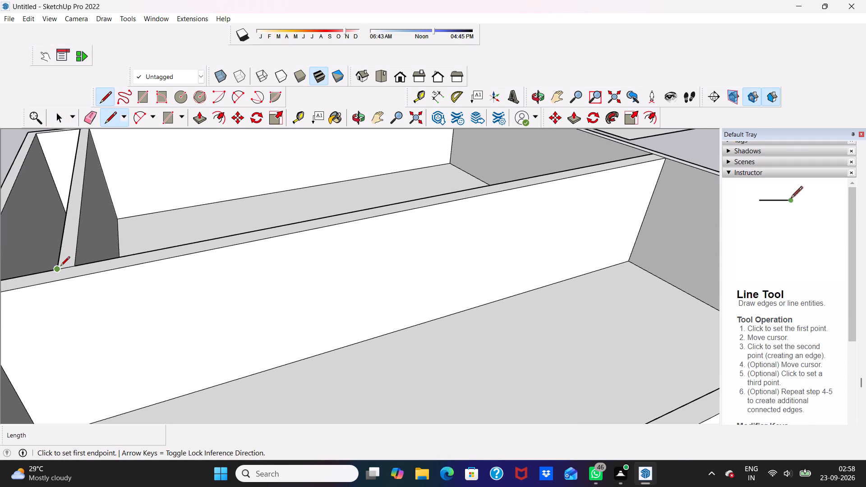
left_click(58, 271)
scroll(71, 315, "up", 3)
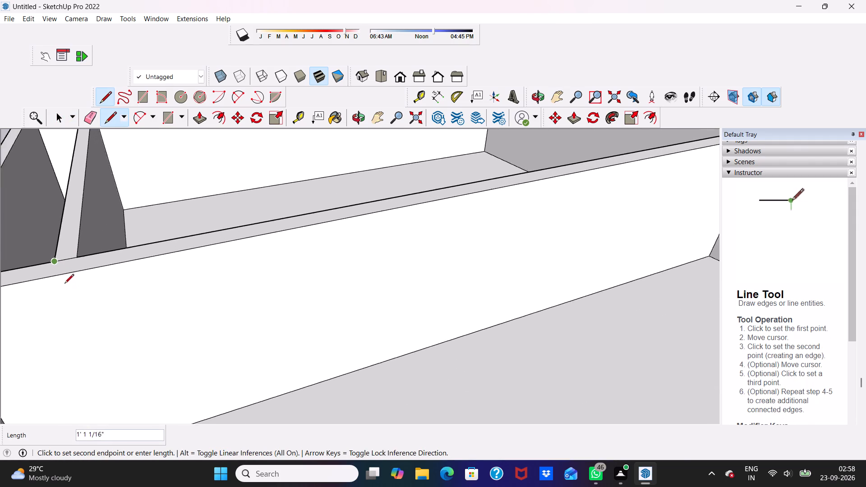
scroll(64, 284, "up", 2)
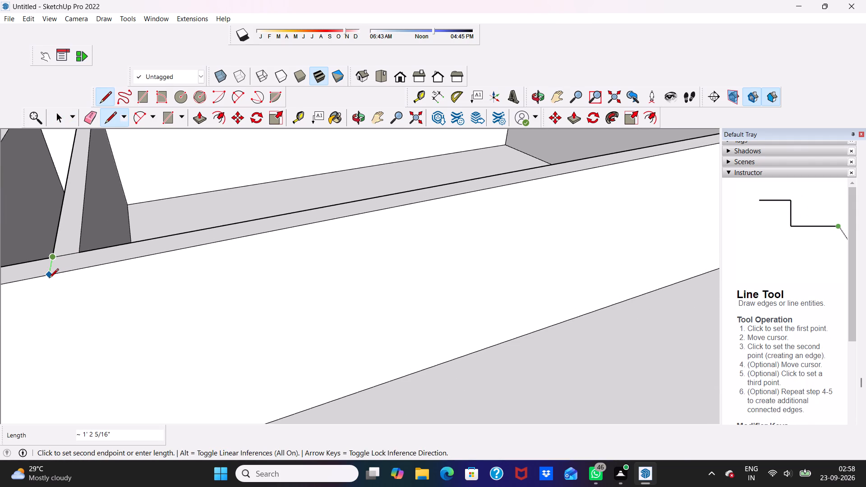
left_click(50, 278)
Draw a vertical line down the long partition's front face to the floor, in line with the short partition's outer edge.
scroll(50, 278, "down", 5)
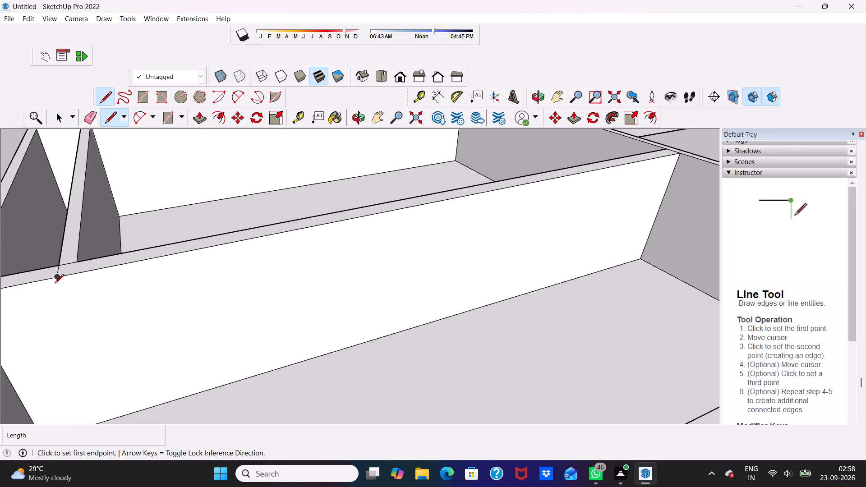
left_click(55, 284)
scroll(62, 330, "down", 3)
scroll(92, 385, "up", 2)
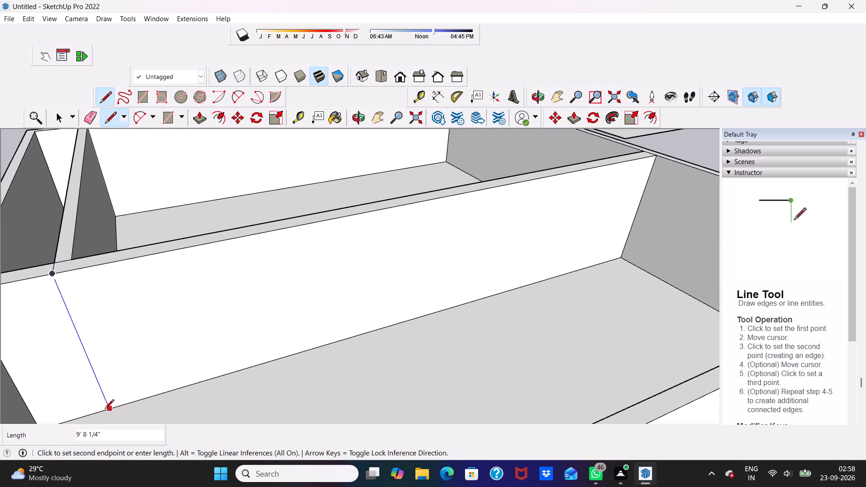
left_click(105, 409)
scroll(99, 340, "down", 3)
scroll(94, 276, "up", 1)
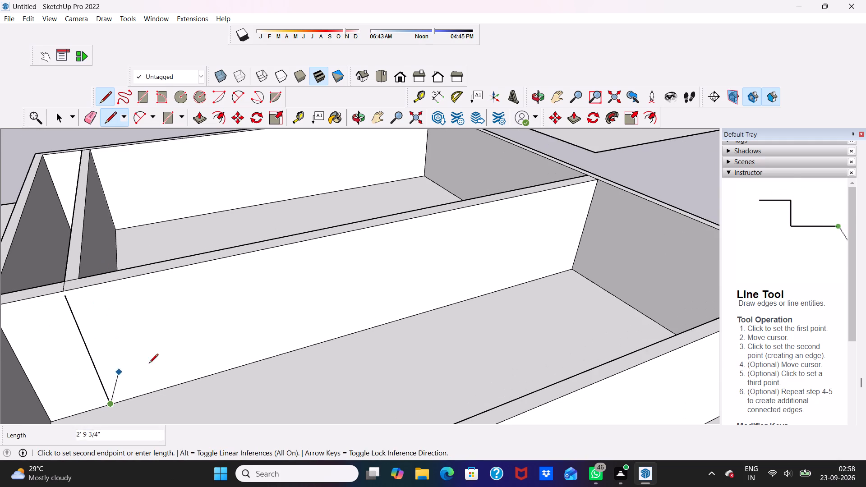
key("space")
Close the roughly 4" gap between the vertical line and the long partition's top edge with a short line.
scroll(65, 264, "up", 4)
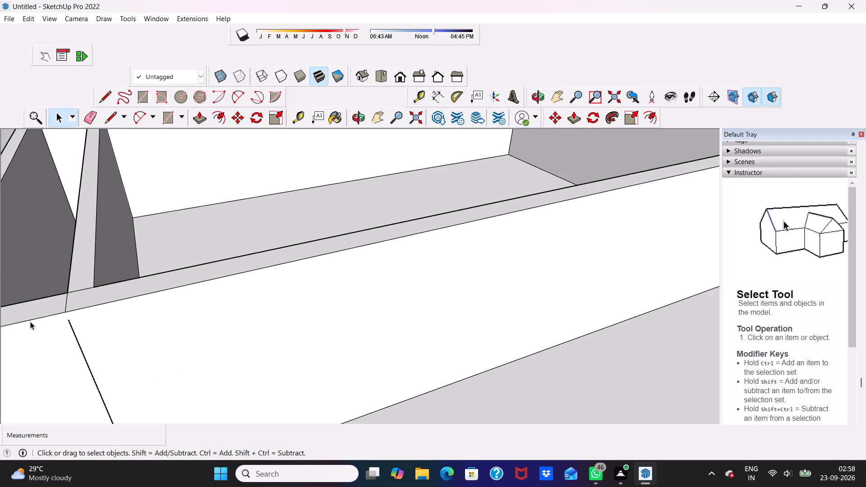
scroll(37, 329, "up", 3)
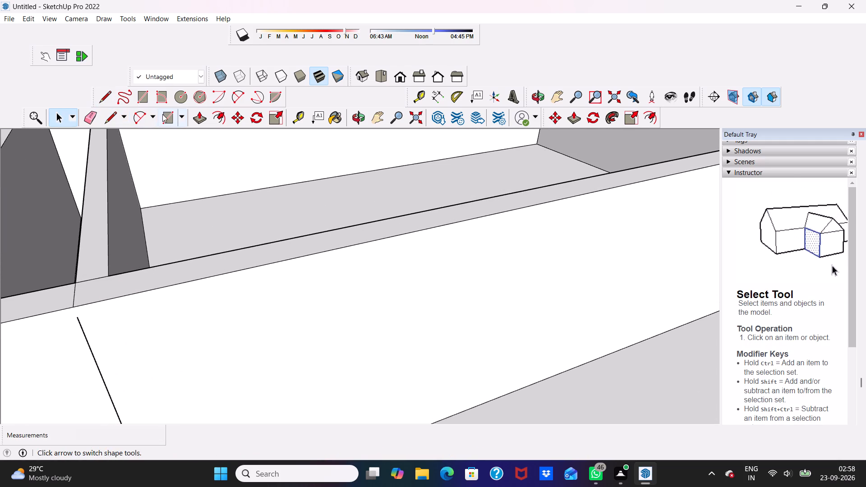
left_click(111, 94)
scroll(100, 225, "up", 3)
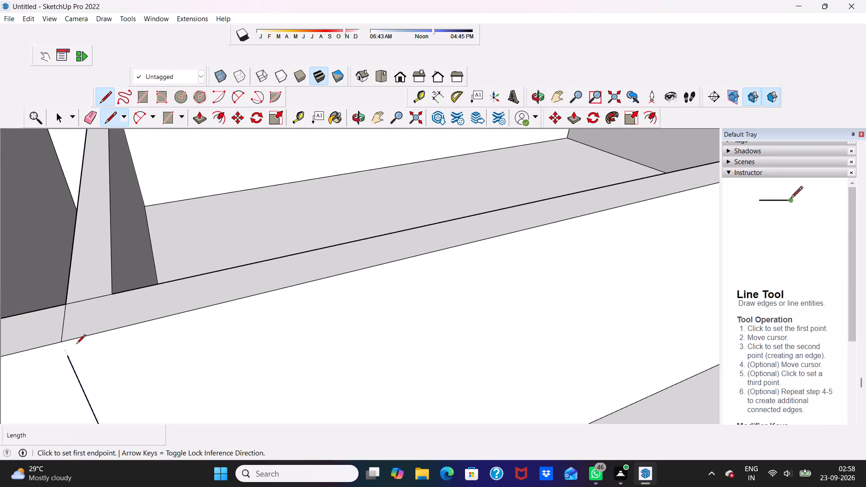
left_click(60, 345)
left_click(64, 356)
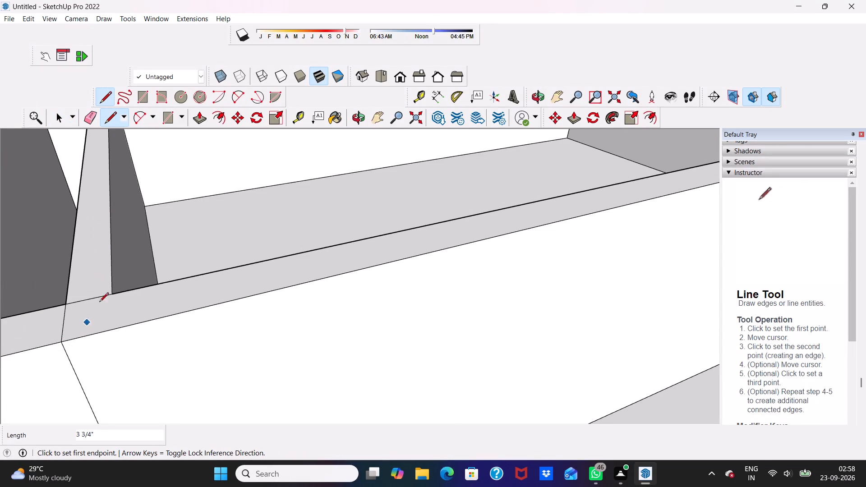
scroll(109, 293, "down", 4)
scroll(231, 247, "up", 1)
key("space")
scroll(52, 376, "down", 2)
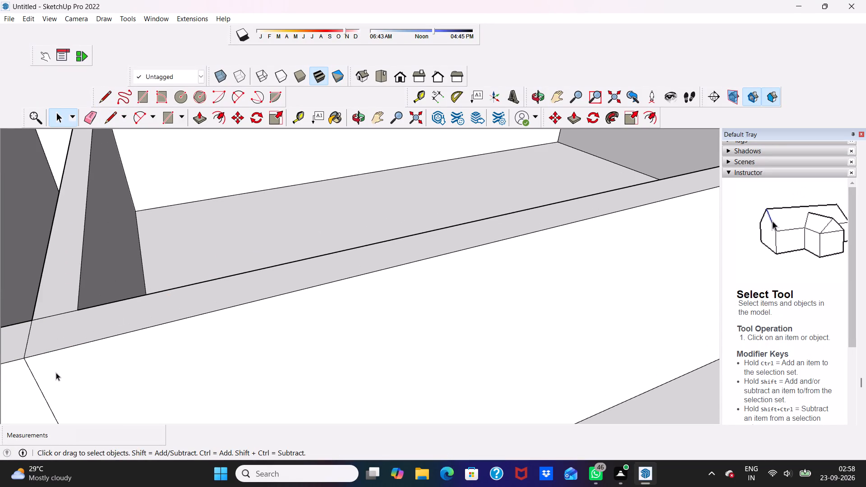
scroll(56, 372, "down", 3)
scroll(84, 278, "down", 8)
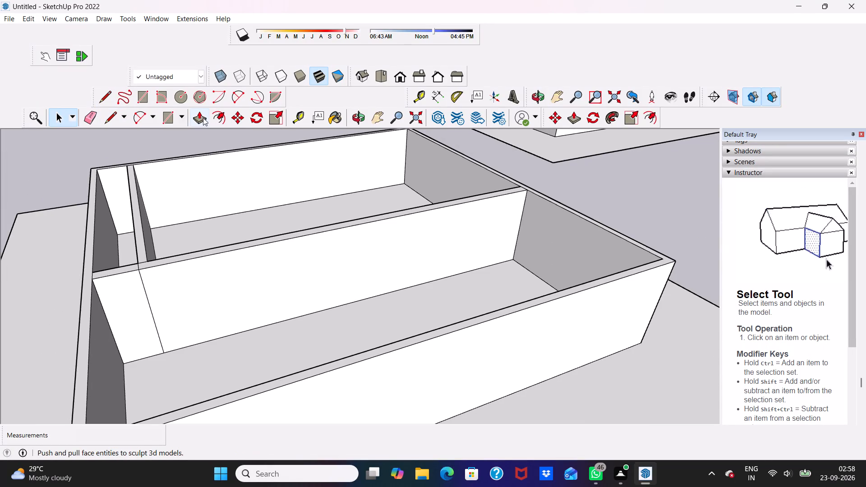
Push the long partition's end section beyond the short partition back about 1' 2", through its full thickness, to open the passage.
left_click(201, 116)
scroll(99, 321, "up", 2)
left_click_drag(133, 309, 137, 284)
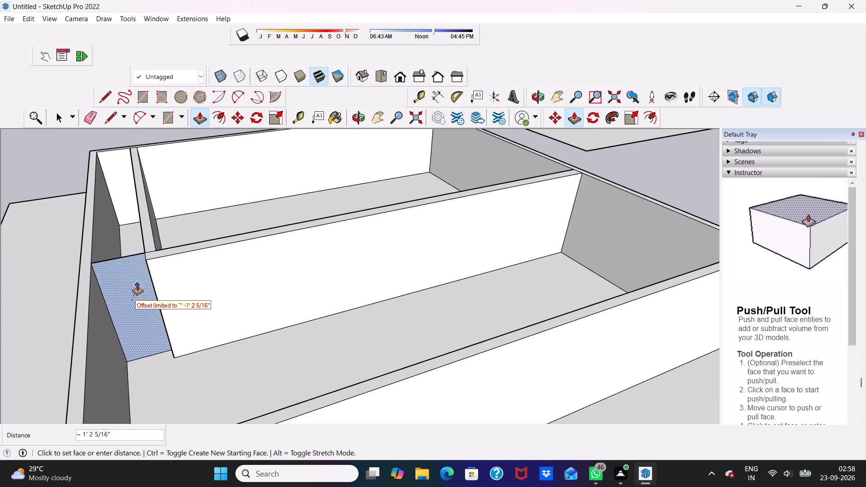
left_click_drag(137, 284, 137, 276)
key("space")
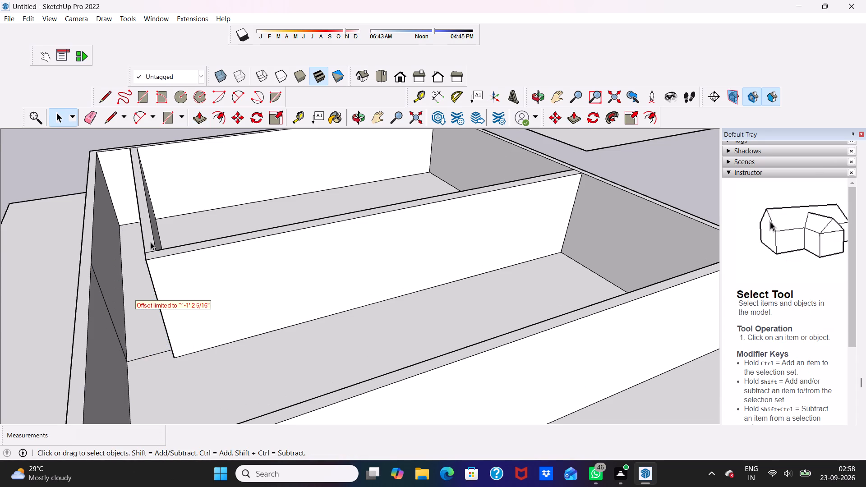
Erase the two leftover edges on the side wall and floor where the partition's end section was removed.
left_click(92, 119)
scroll(78, 379, "up", 3)
scroll(111, 312, "up", 1)
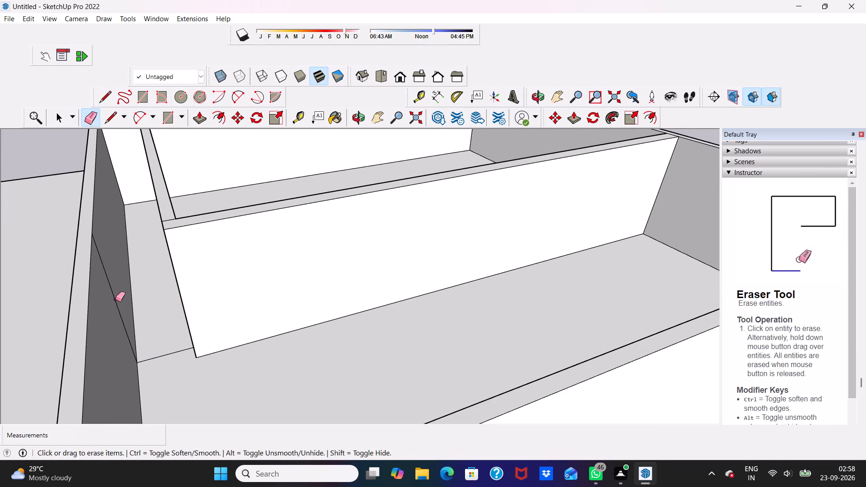
left_click(115, 299)
left_click(160, 356)
scroll(160, 344, "down", 4)
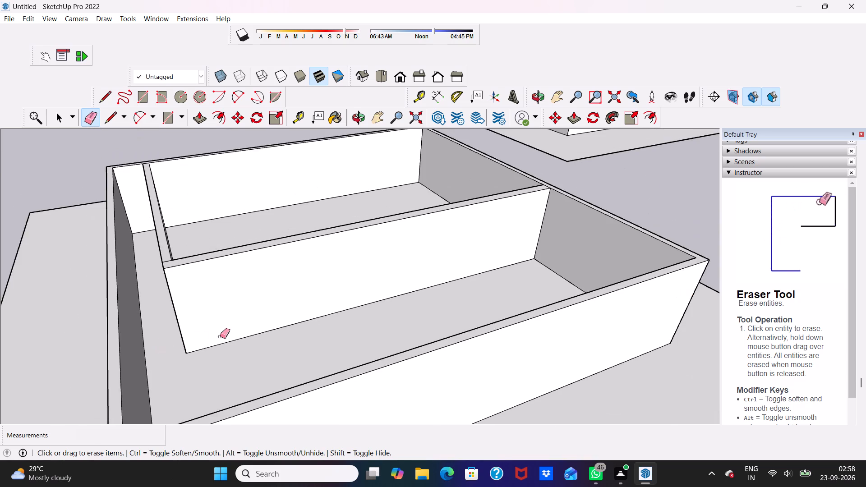
middle_click_drag(221, 336, 211, 307)
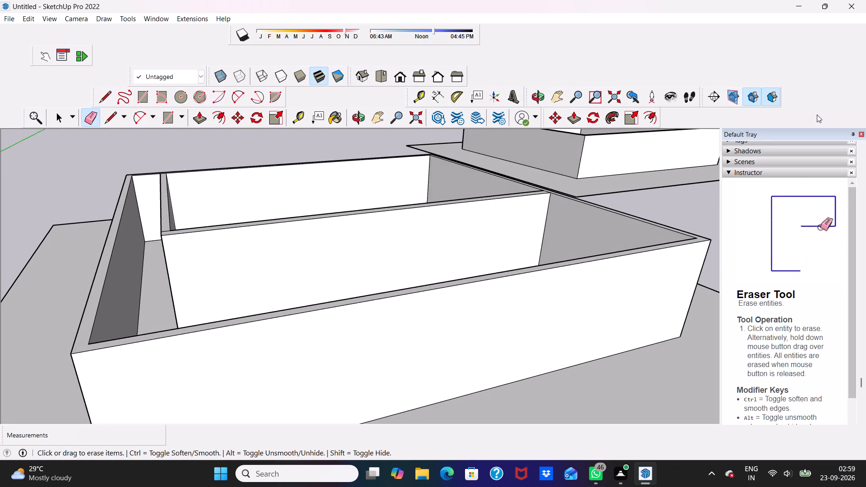
scroll(573, 5, "down", 2)
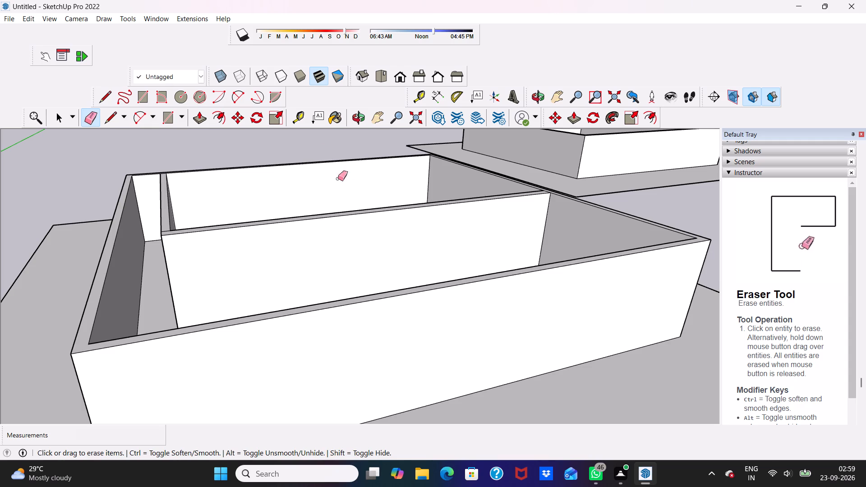
key("space")
Draw a 3' by 7' door rectangle at the base of the long partition's front face, near its open end.
scroll(420, 300, "down", 3)
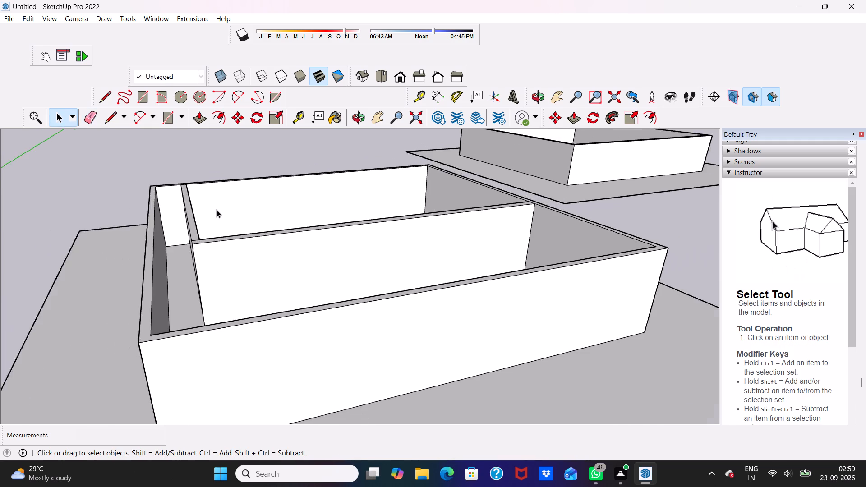
middle_click_drag(215, 205, 158, 225)
scroll(336, 257, "up", 3)
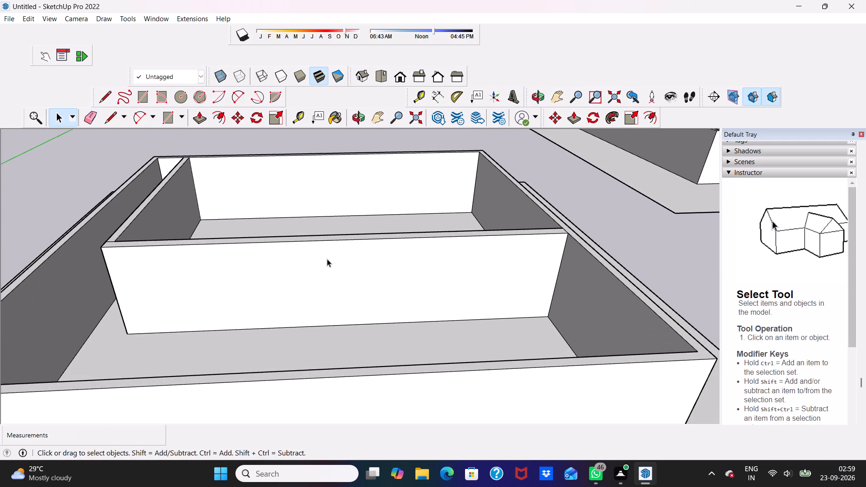
scroll(326, 260, "up", 1)
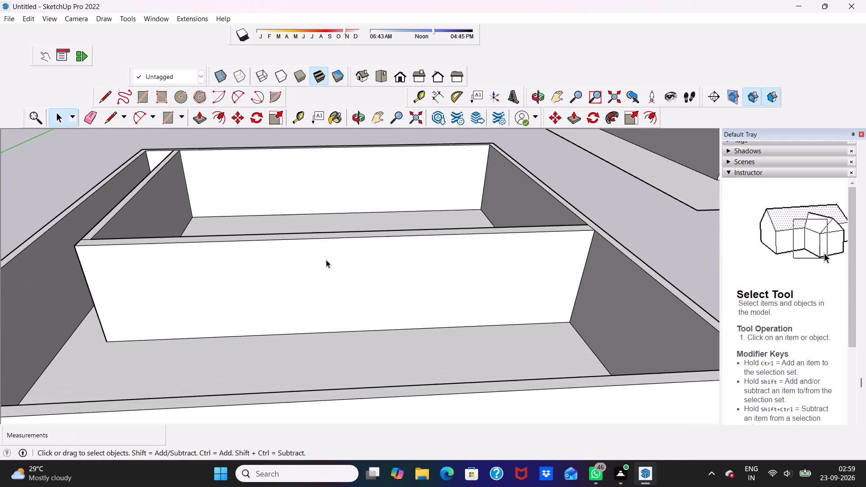
scroll(326, 259, "down", 2)
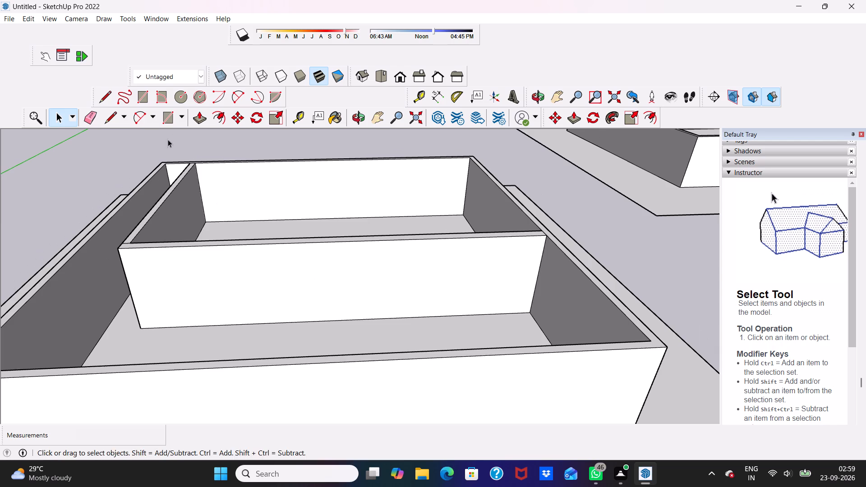
left_click_drag(145, 93, 145, 104)
scroll(143, 285, "up", 1)
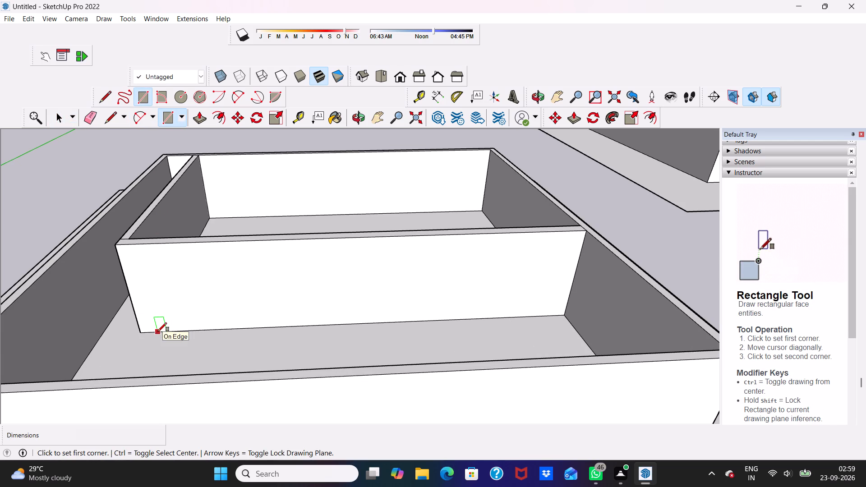
left_click(158, 332)
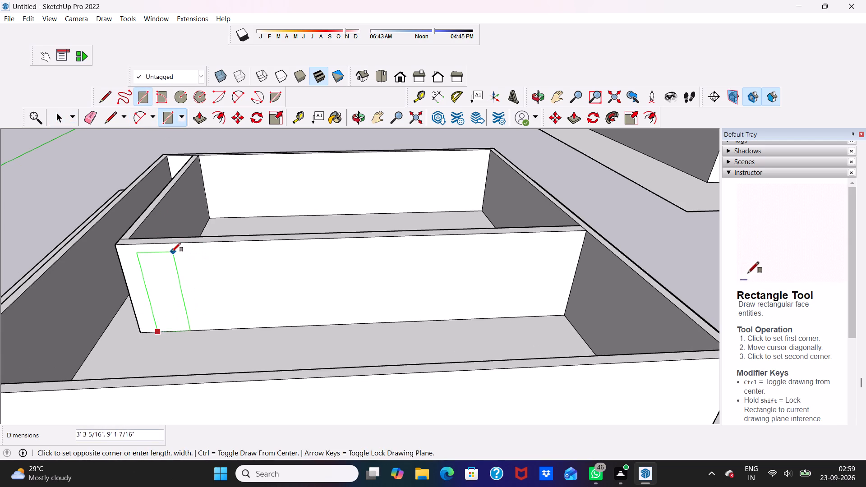
type("3',7'")
key("Return")
scroll(217, 269, "down", 2)
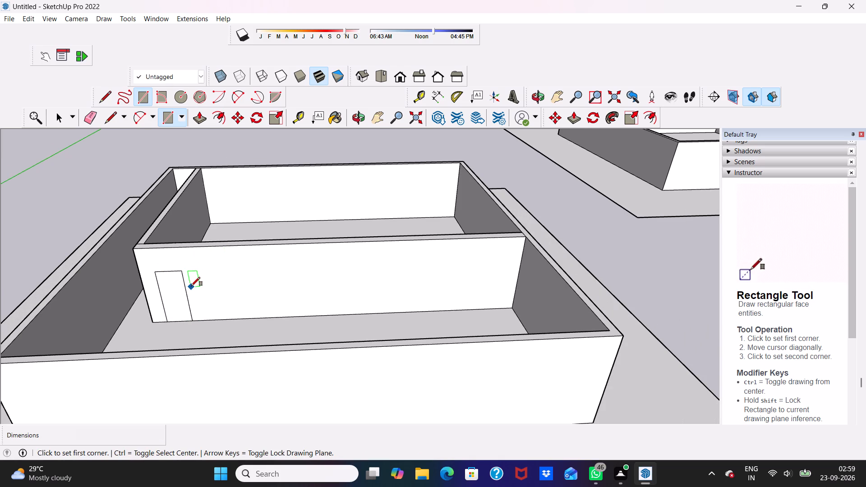
Draw a window rectangle about 2' 3" wide and 5' 3" high beside the door outline on the partition.
left_click(201, 266)
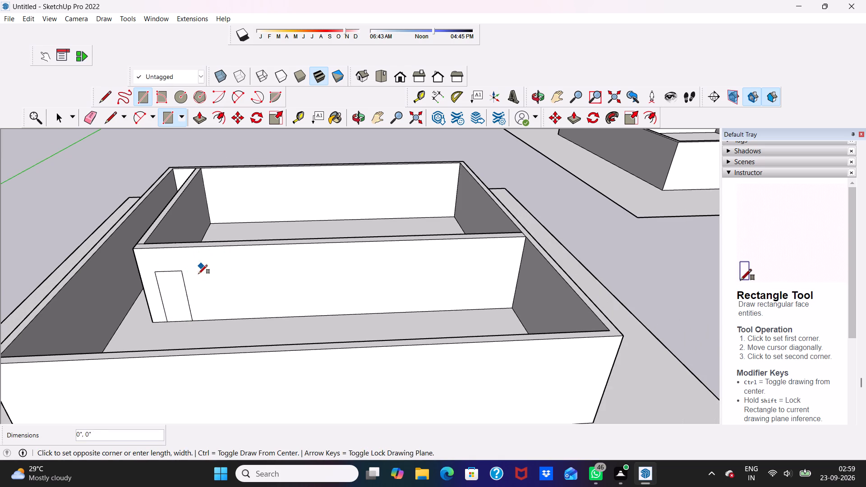
left_click(227, 303)
Draw a second 3' by 7' door rectangle at the base of the same partition face, past its middle.
middle_click_drag(280, 305, 304, 268)
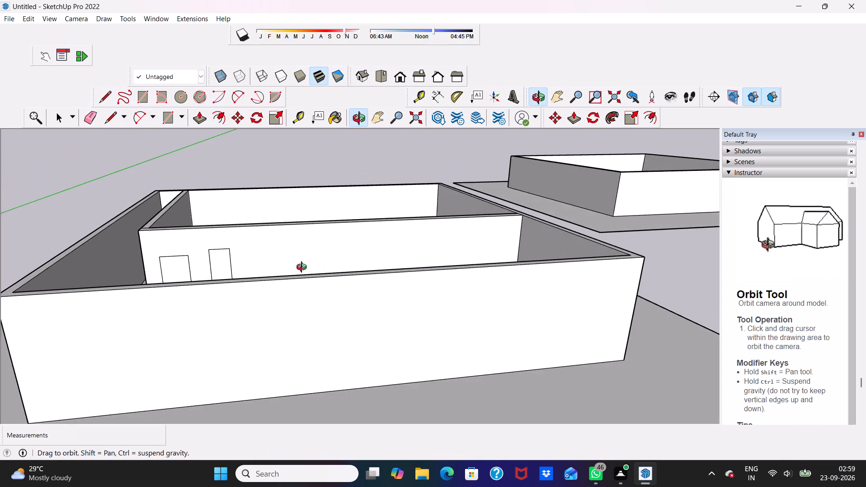
middle_click_drag(304, 268, 299, 290)
scroll(318, 301, "up", 4)
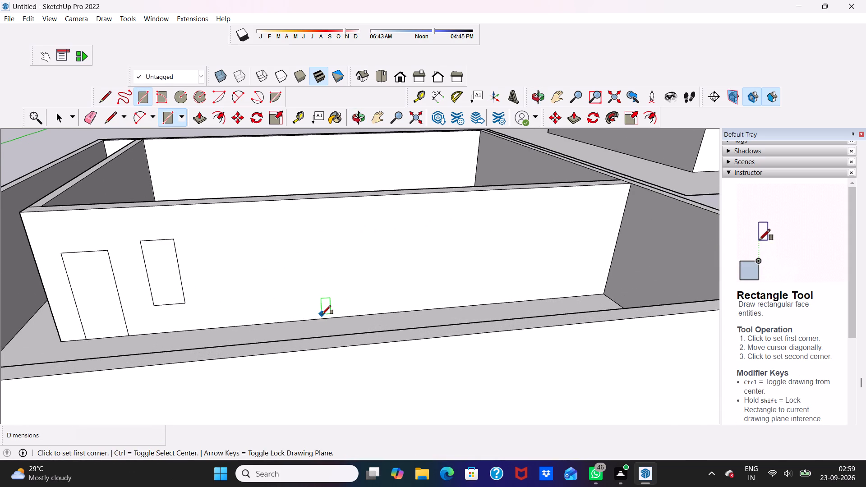
left_click(347, 315)
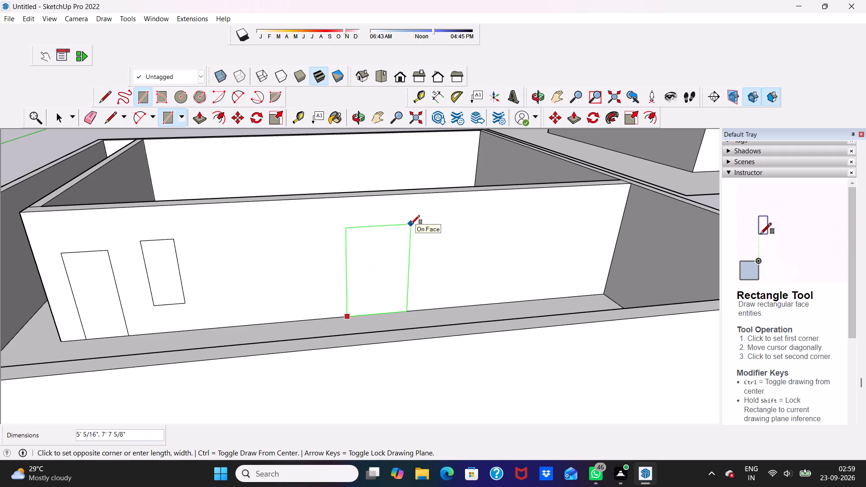
type("3',")
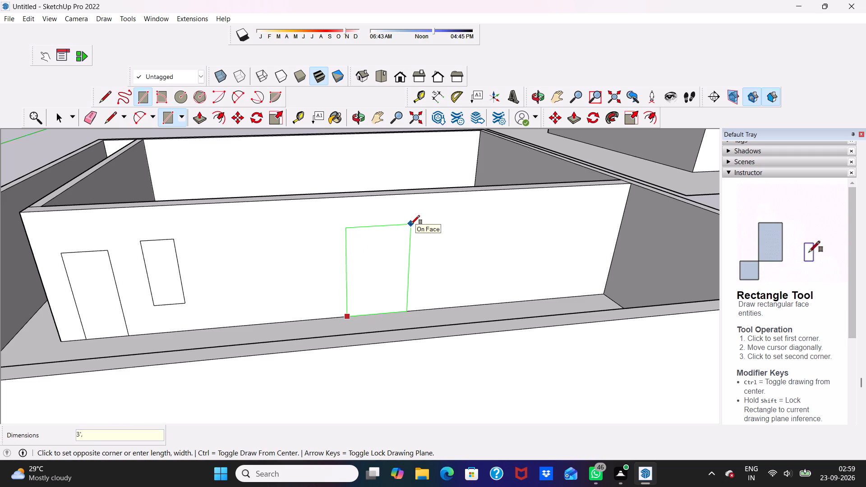
type("7'")
key("Return")
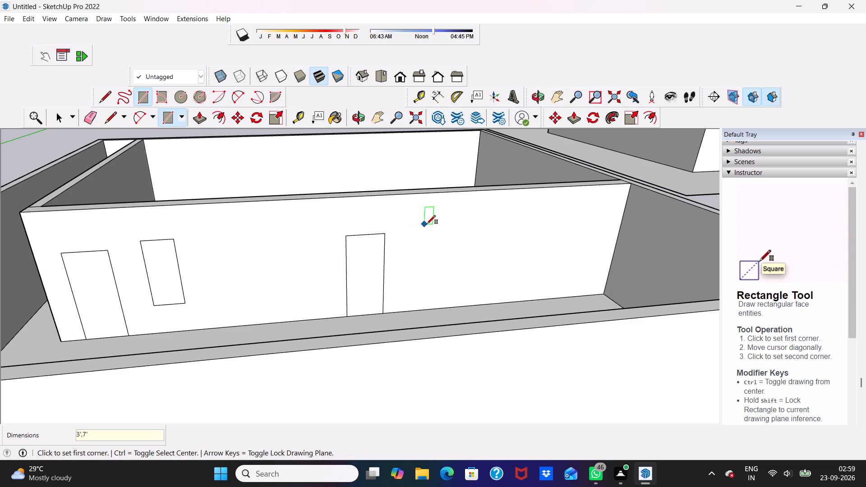
Draw a second window rectangle about 2' 5" wide and 3' 11" high beside the second door outline.
left_click(431, 223)
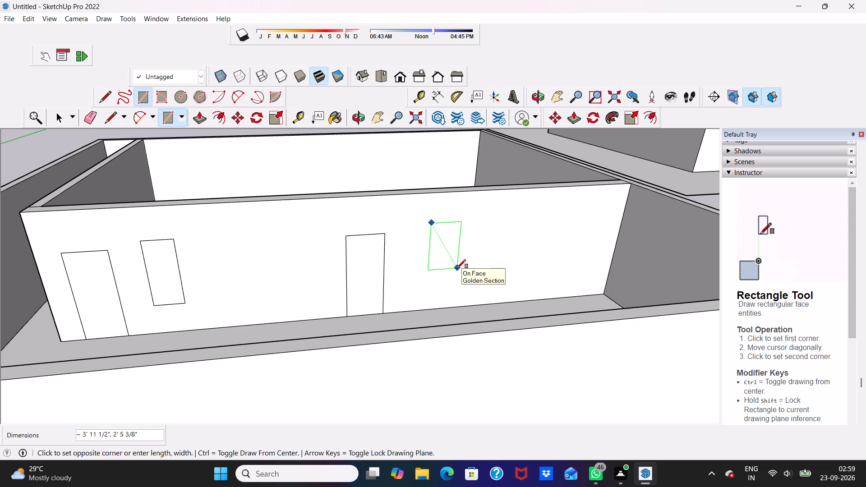
left_click(457, 268)
scroll(468, 252, "down", 3)
middle_click_drag(492, 247, 480, 233)
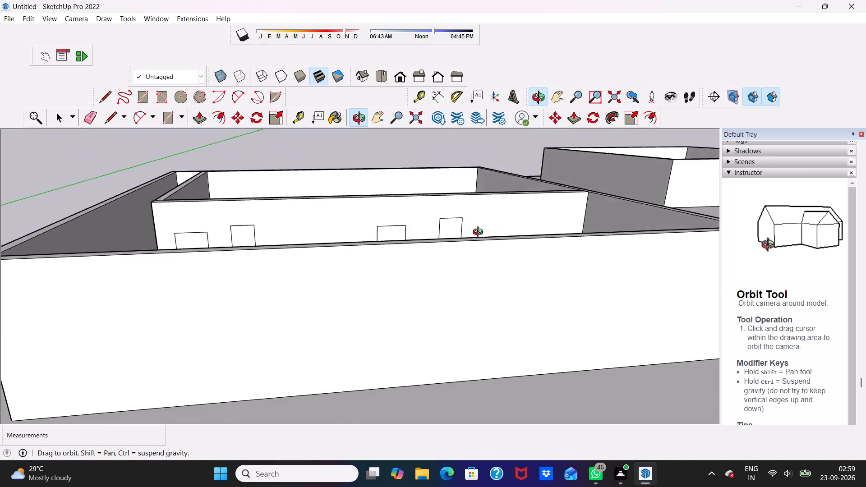
Draw a floor rectangle about 10" by 13' 4", starting at the partition's base just past the second window outline.
middle_click_drag(480, 233, 484, 248)
scroll(413, 221, "up", 2)
scroll(396, 248, "down", 2)
scroll(424, 258, "up", 1)
scroll(442, 263, "down", 1)
middle_click_drag(456, 264, 511, 293)
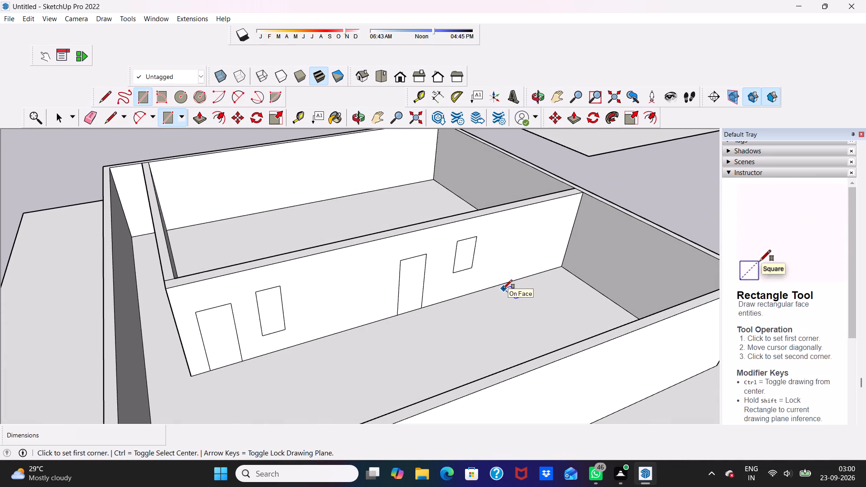
key("space")
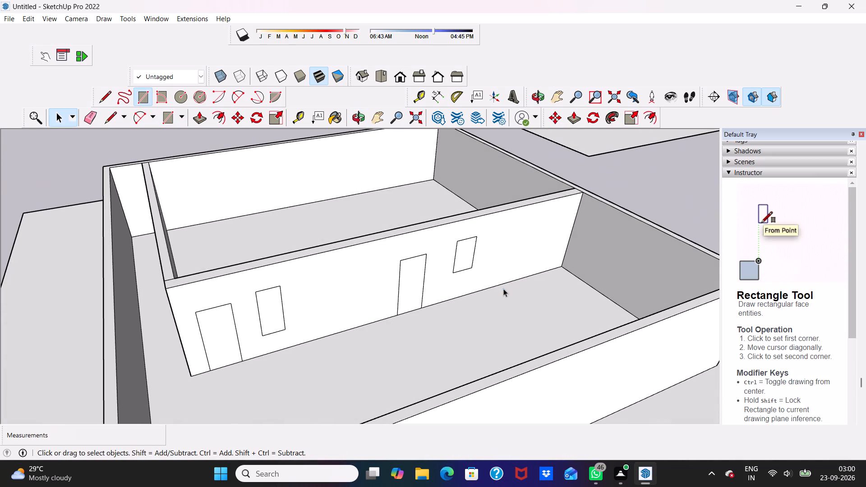
scroll(580, 405, "down", 3)
middle_click_drag(500, 325, 534, 374)
scroll(539, 328, "up", 4)
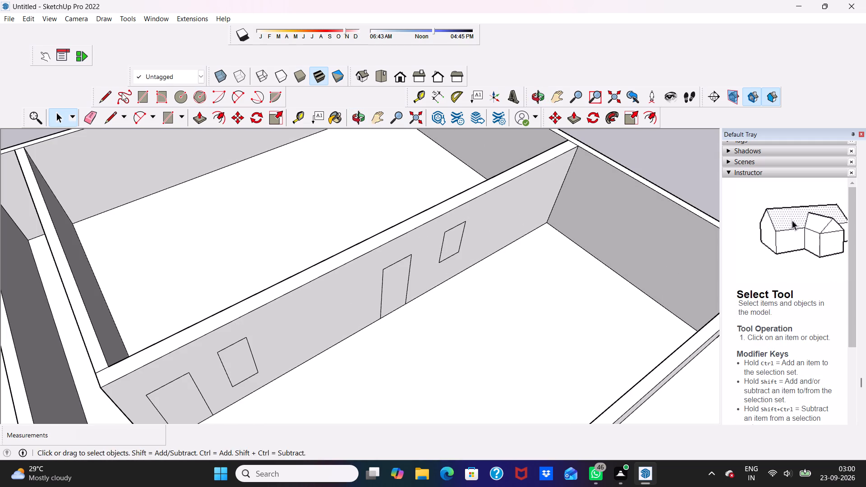
left_click_drag(138, 96, 143, 100)
scroll(567, 395, "up", 3)
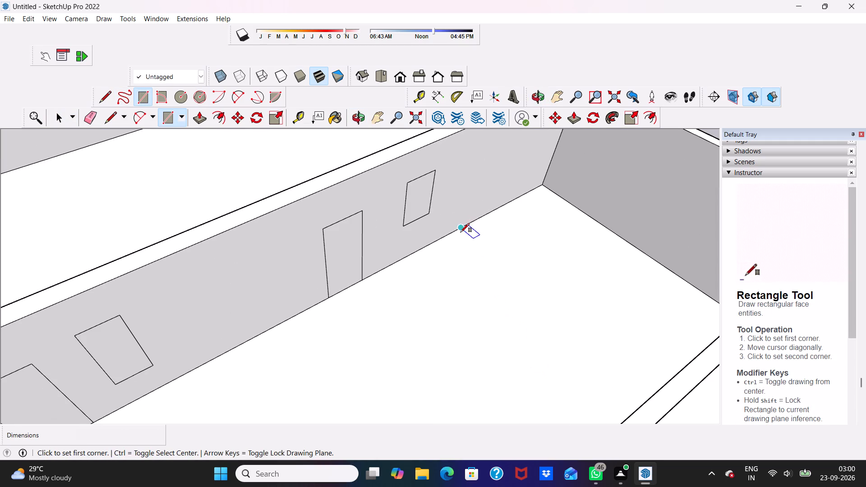
left_click(451, 234)
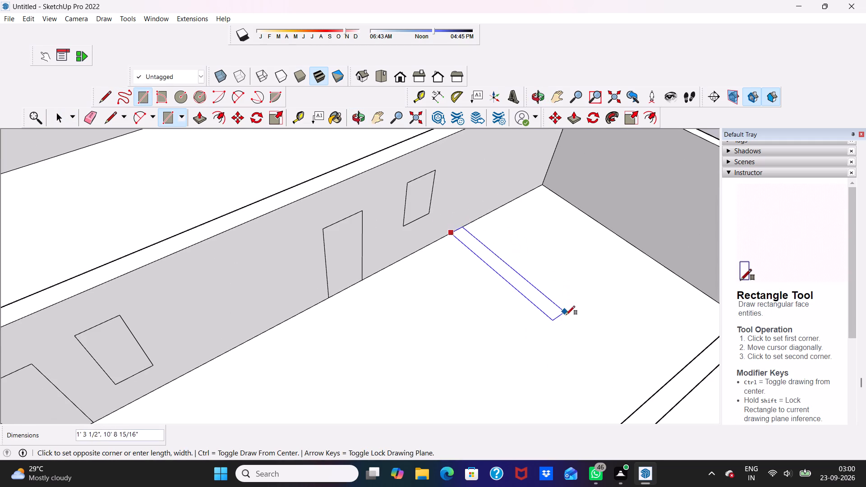
scroll(568, 317, "up", 2)
scroll(553, 332, "down", 1)
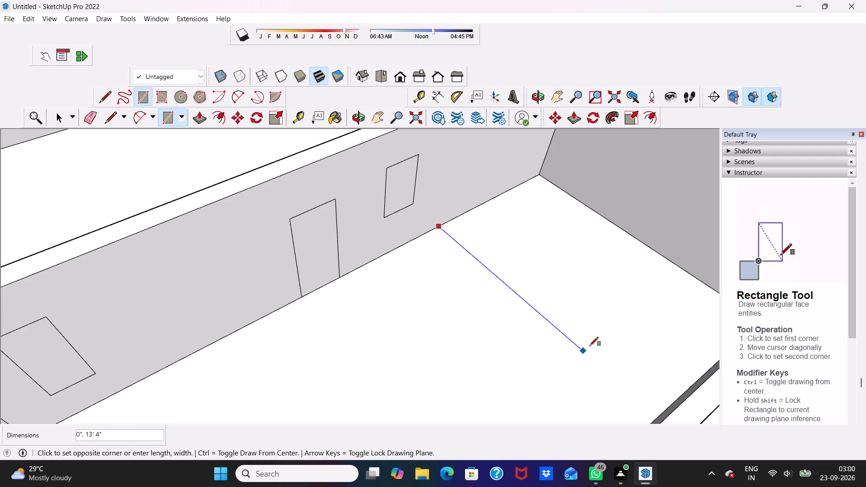
left_click(592, 345)
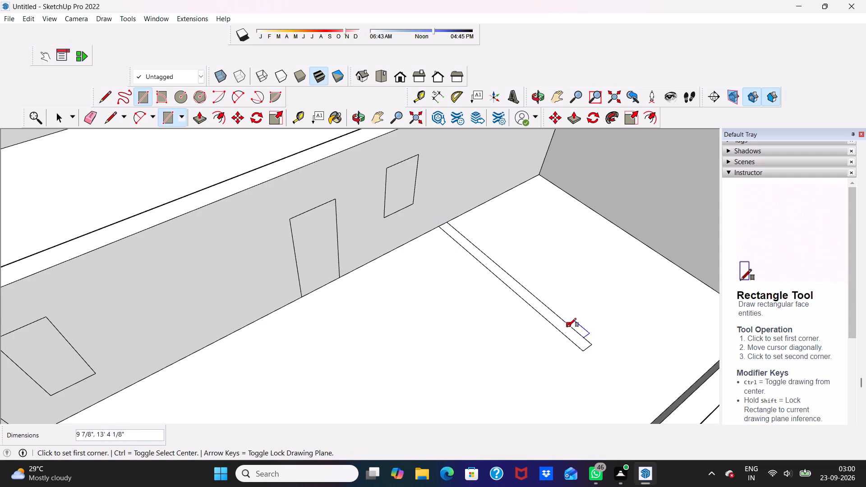
Draw a second narrow floor rectangle from the side wall's base across to the far end of the first strip.
scroll(601, 320, "down", 4)
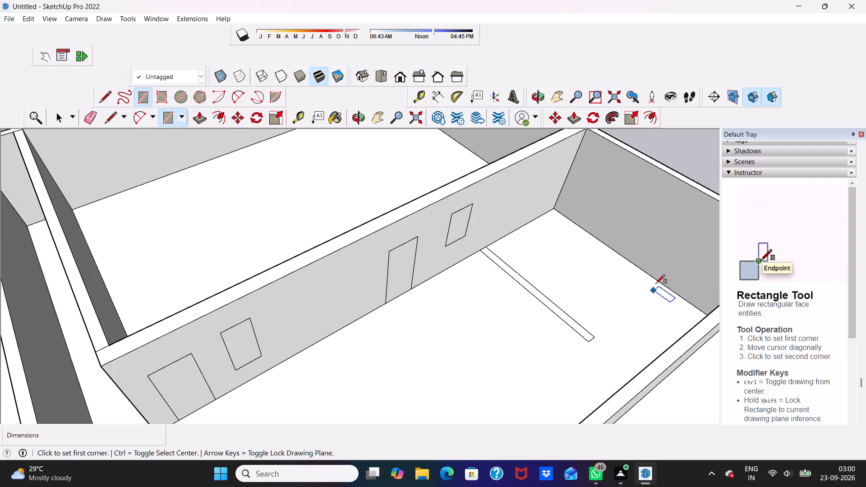
left_click(658, 282)
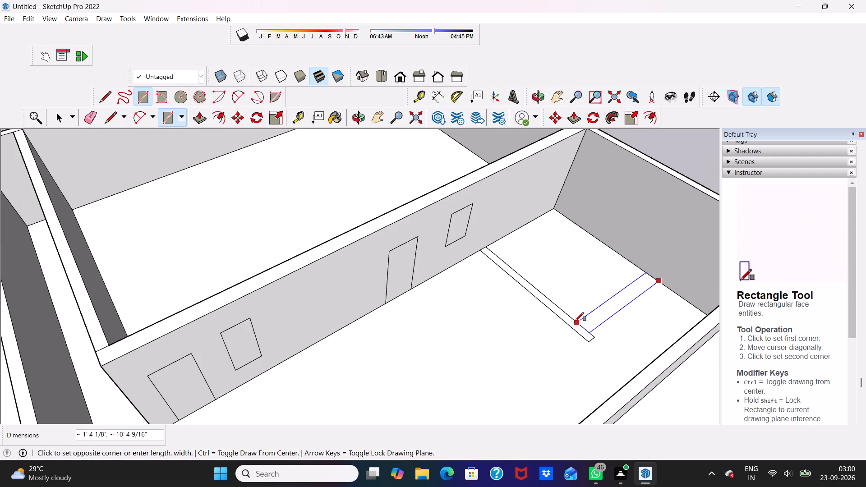
scroll(580, 332, "up", 2)
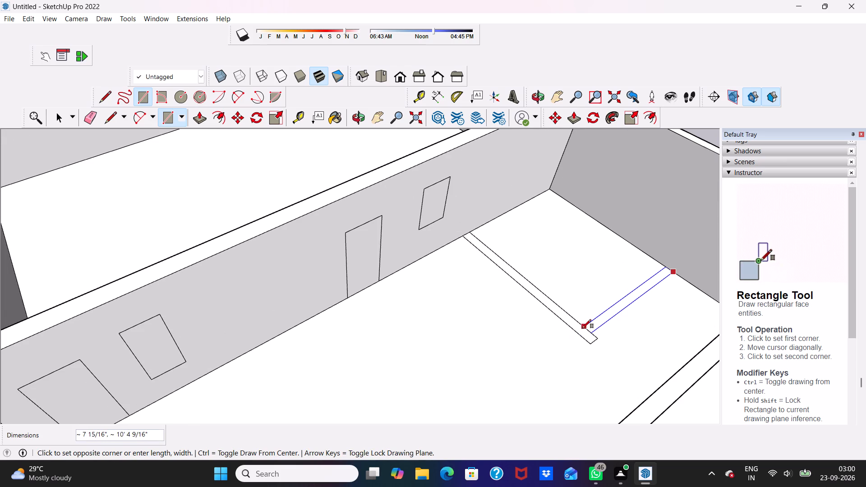
left_click(578, 331)
scroll(611, 299, "up", 1)
scroll(608, 294, "down", 7)
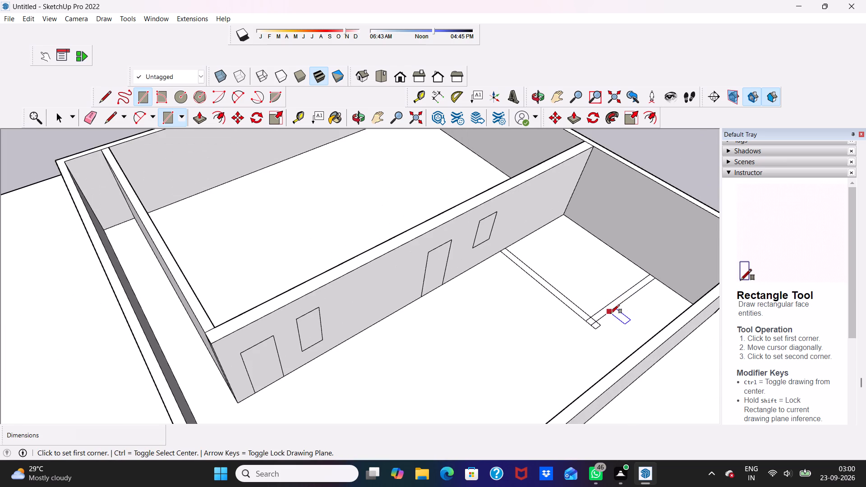
Erase the overshooting end and the inner crossing lines where the two strips meet, leaving one L-shaped wall outline.
middle_click_drag(615, 315, 663, 327)
key("space")
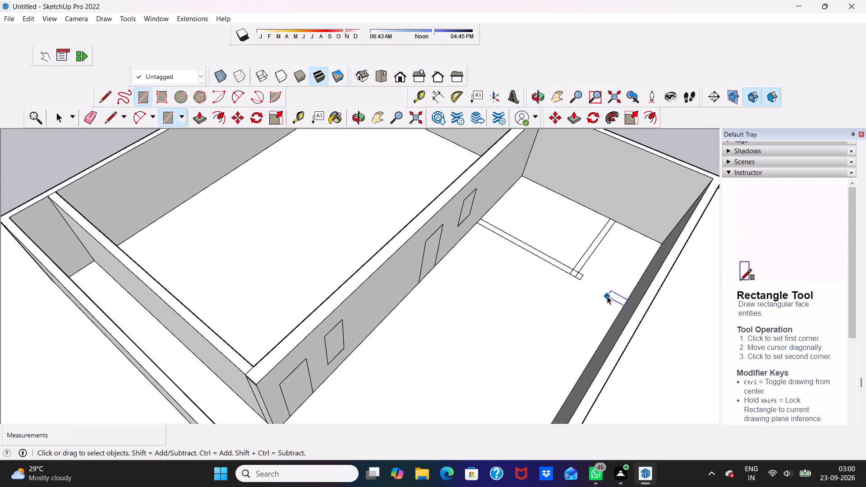
scroll(284, 349, "up", 1)
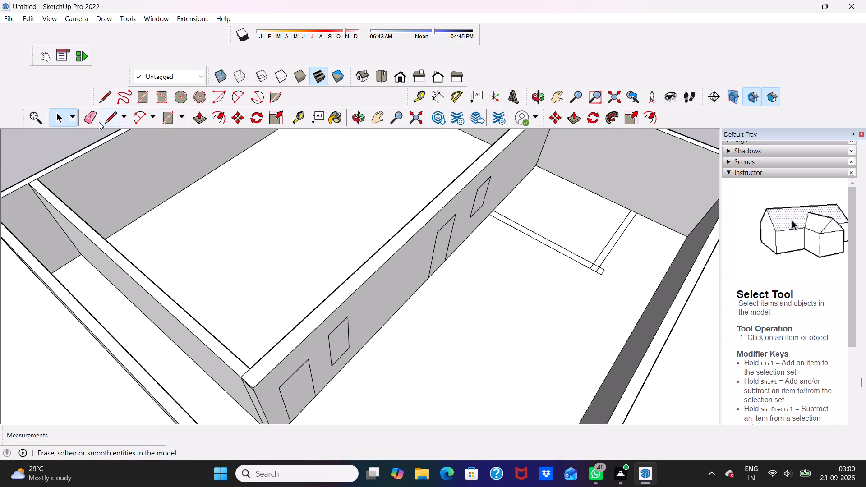
left_click(92, 115)
scroll(610, 257, "up", 7)
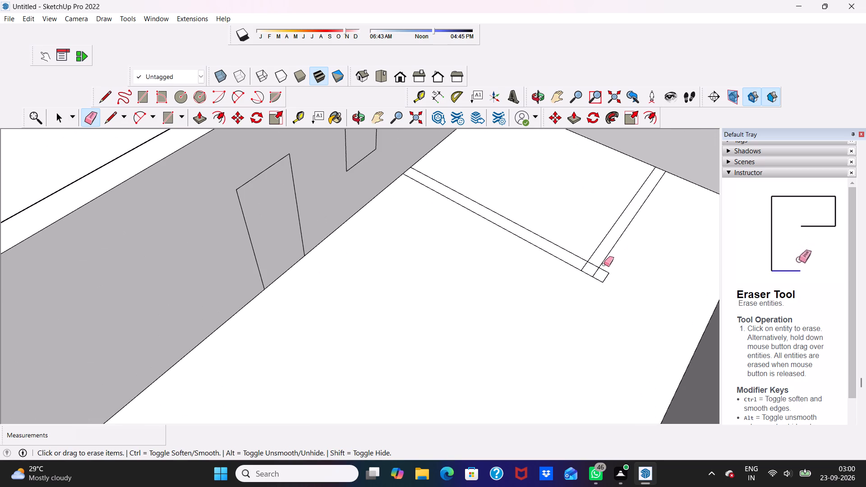
left_click_drag(604, 269, 595, 287)
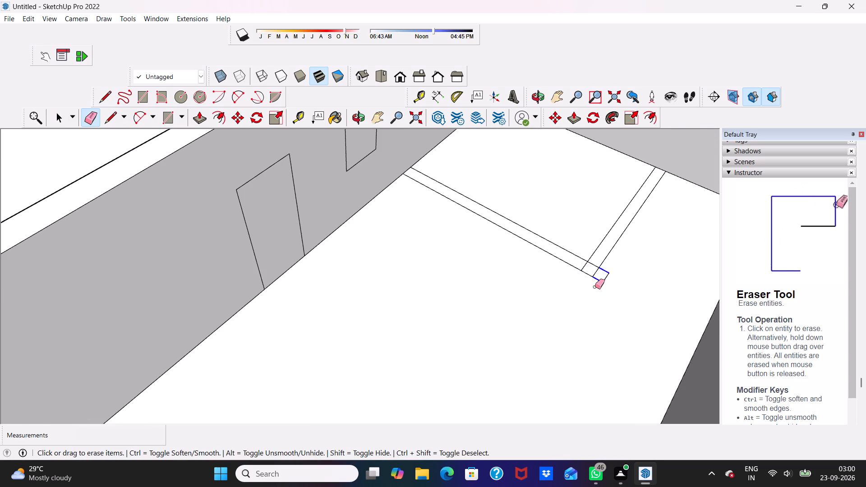
left_click_drag(595, 287, 594, 287)
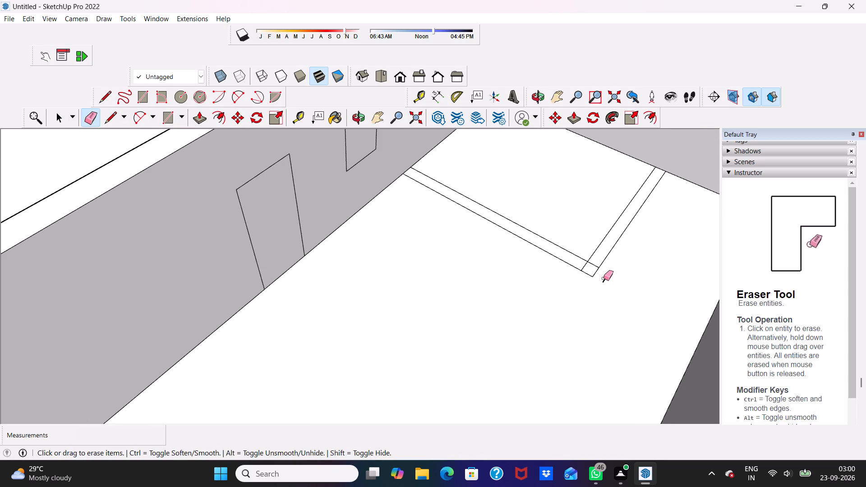
left_click(608, 276)
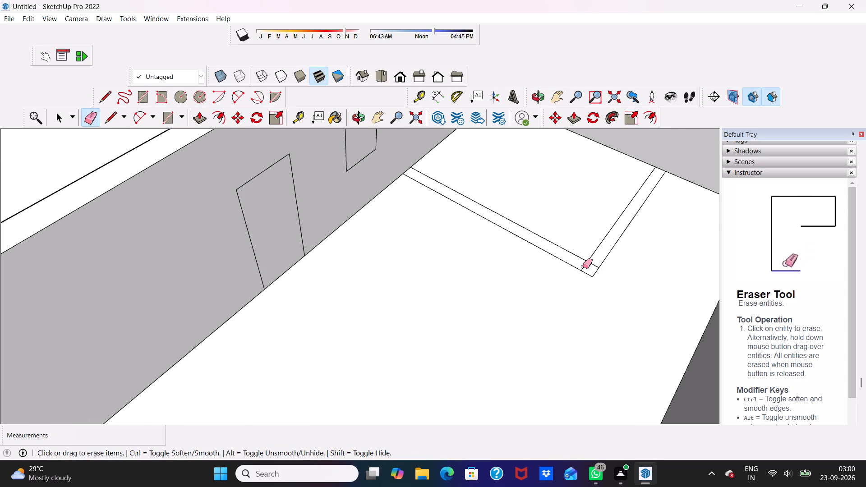
left_click(583, 266)
left_click(590, 263)
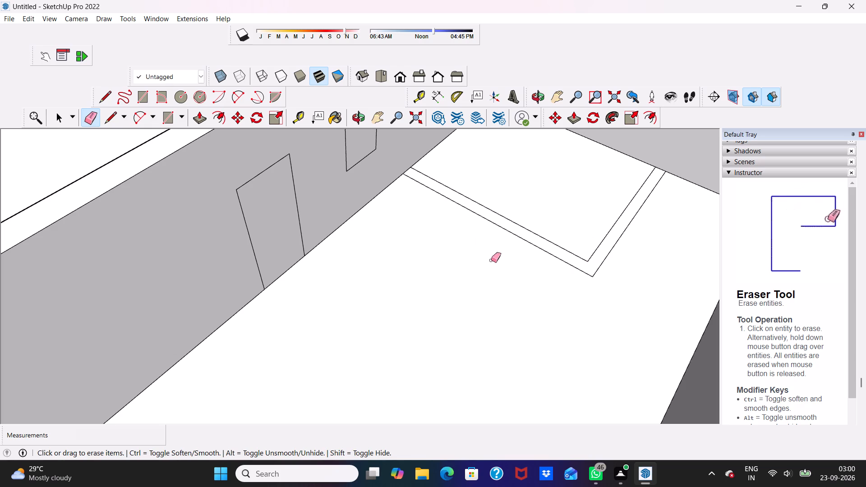
Push/Pull the L-shaped wall outline up 10' to enclose the small corner room.
key("space")
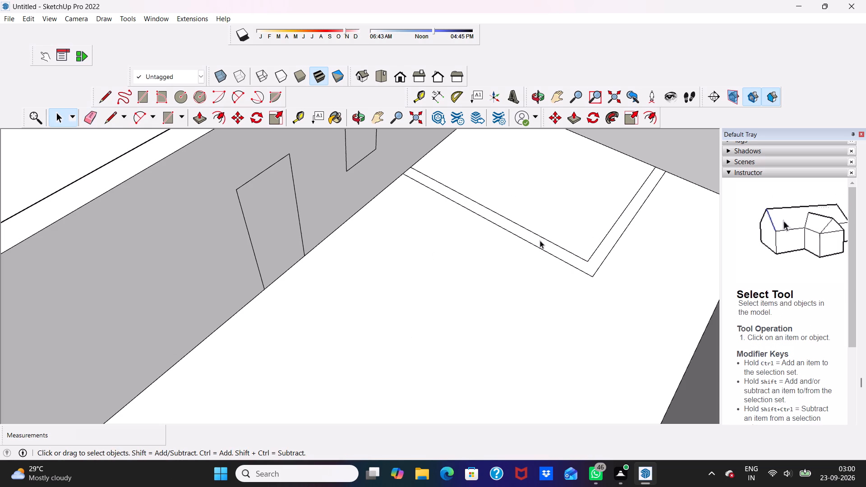
left_click(540, 240)
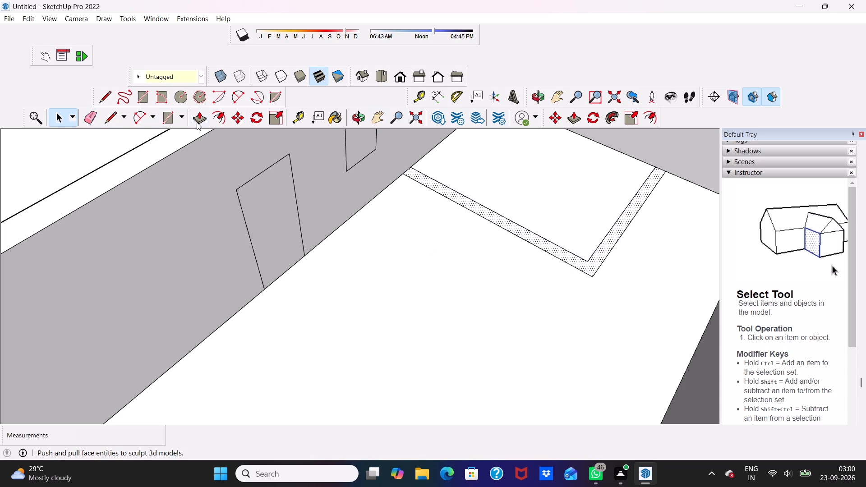
left_click(196, 119)
left_click(447, 188)
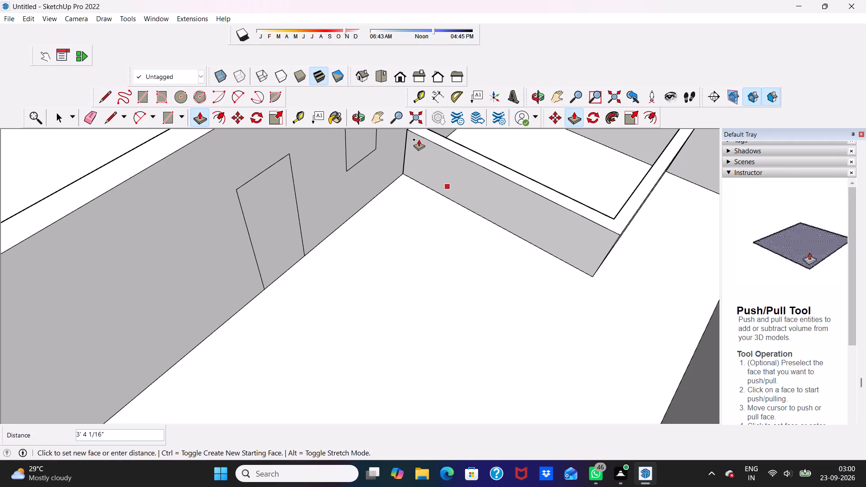
type("10'")
key("Return")
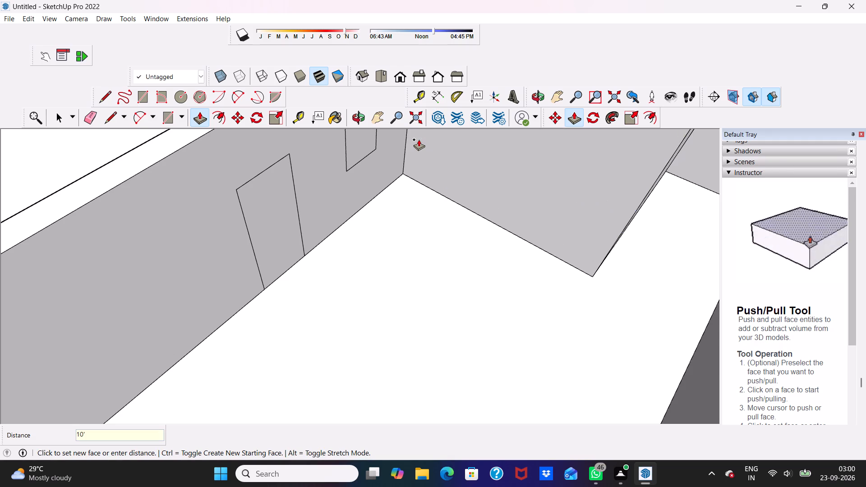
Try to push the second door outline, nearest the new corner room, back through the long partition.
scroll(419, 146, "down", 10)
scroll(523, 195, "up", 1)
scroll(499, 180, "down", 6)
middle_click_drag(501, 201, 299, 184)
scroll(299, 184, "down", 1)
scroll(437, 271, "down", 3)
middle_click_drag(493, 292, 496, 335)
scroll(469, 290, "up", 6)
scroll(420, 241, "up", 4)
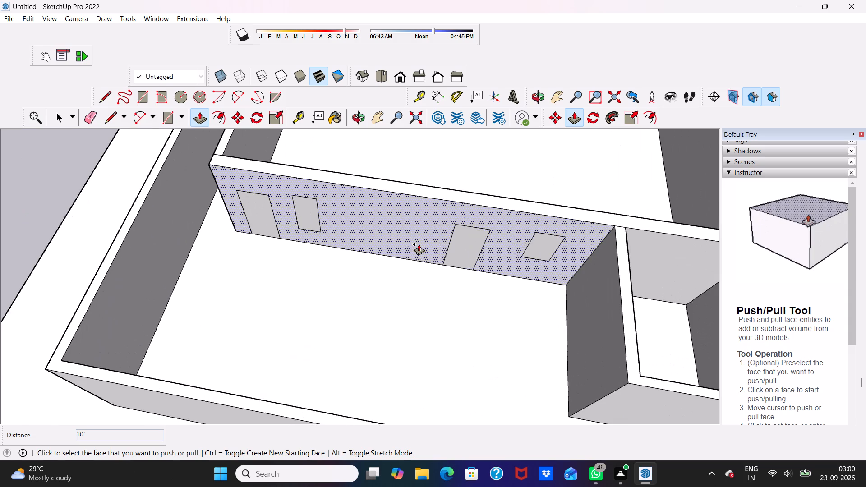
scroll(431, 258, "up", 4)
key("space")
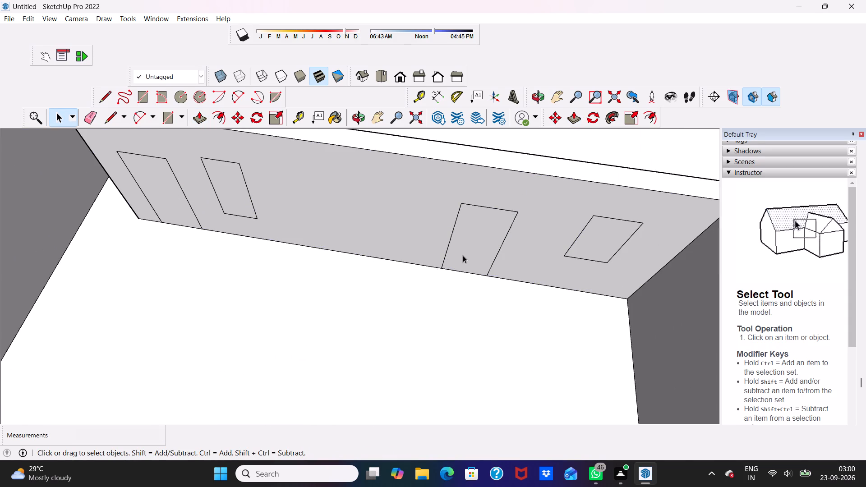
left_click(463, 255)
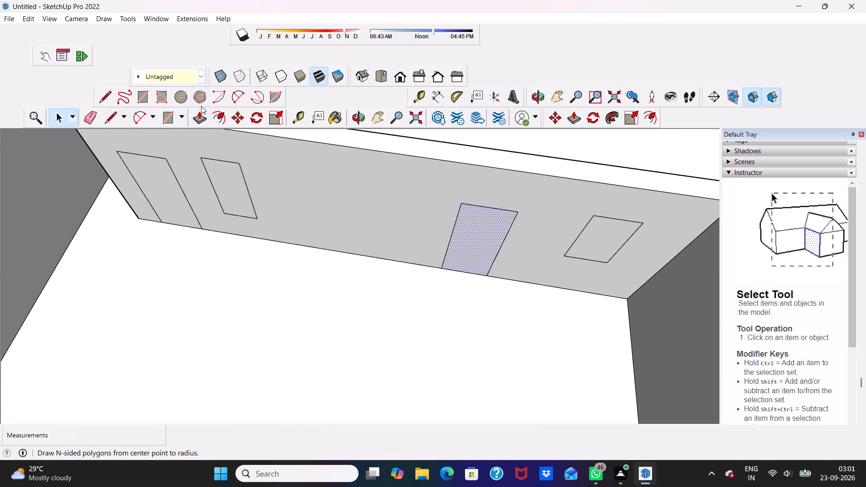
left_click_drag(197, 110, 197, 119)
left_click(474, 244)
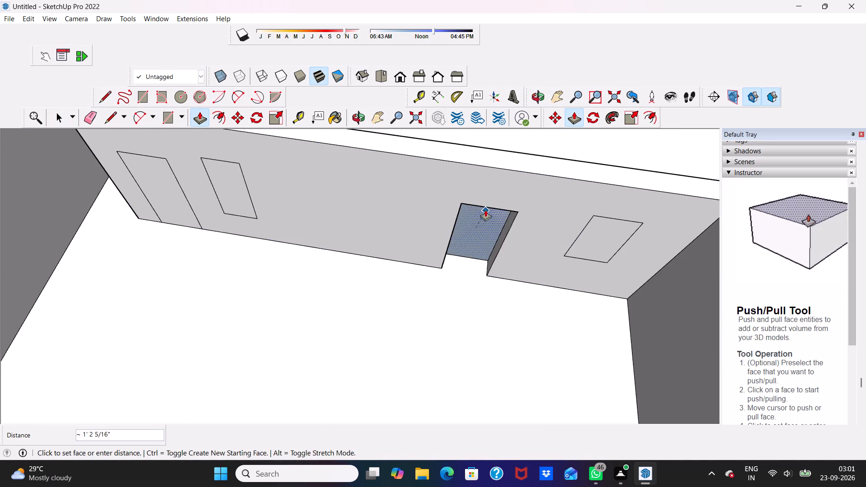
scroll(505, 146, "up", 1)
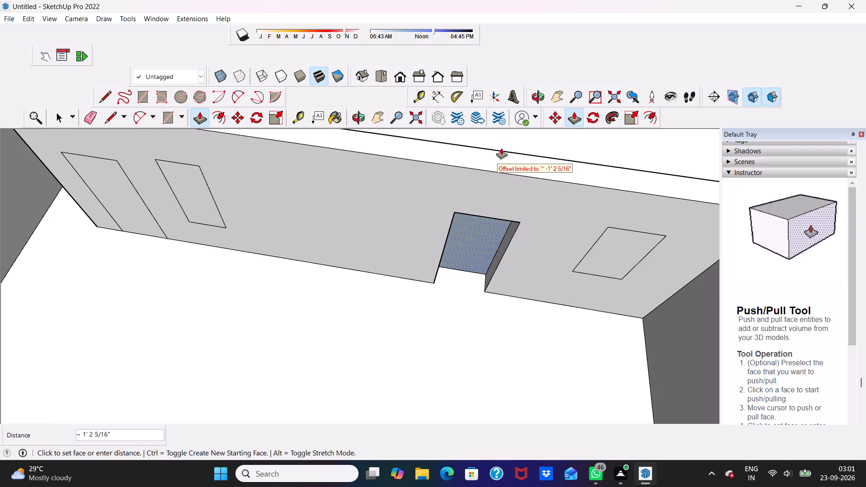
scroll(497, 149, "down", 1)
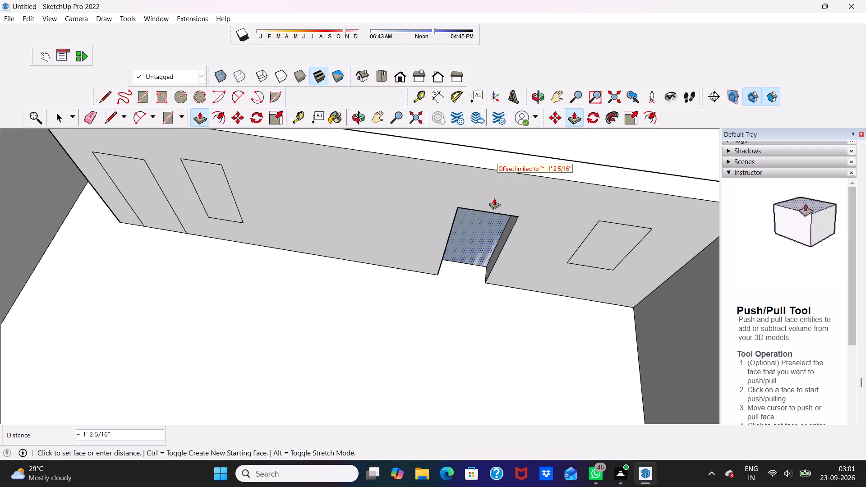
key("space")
Examine the partitioned storey and its new corner room from several angles, along with the neighbouring walled copy.
scroll(466, 238, "down", 6)
middle_click_drag(448, 303, 456, 300)
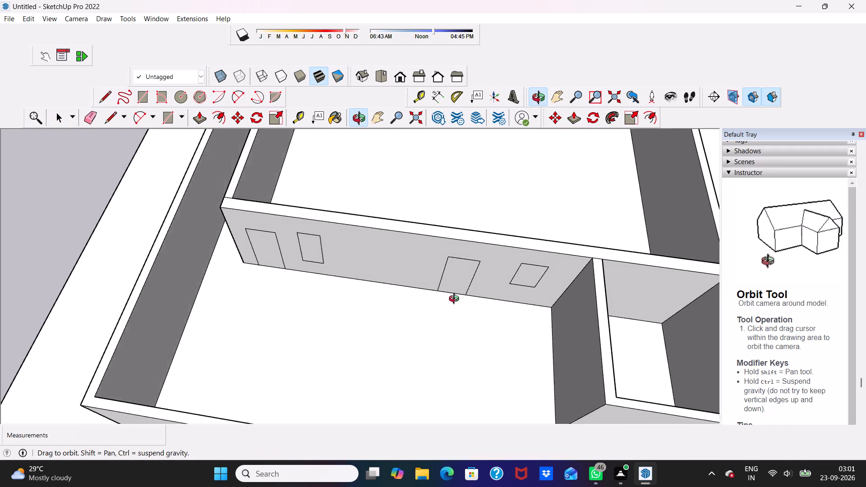
middle_click_drag(456, 300, 439, 184)
scroll(438, 182, "up", 1)
scroll(429, 213, "down", 5)
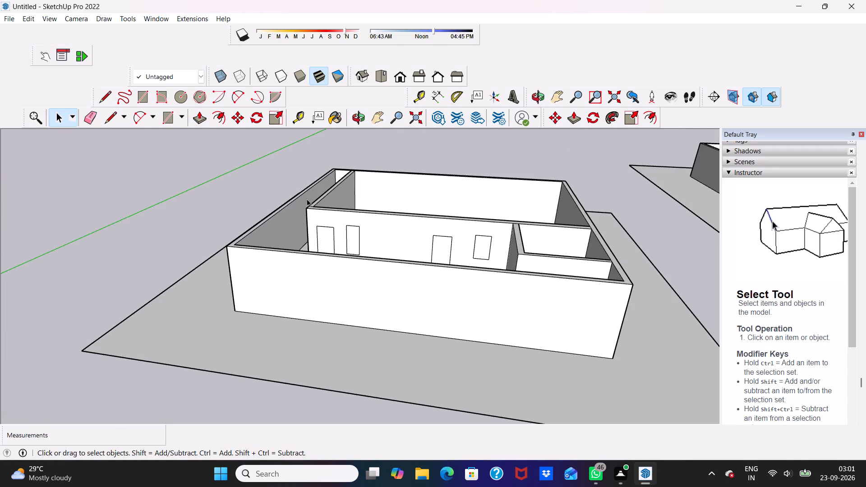
scroll(327, 208, "up", 3)
middle_click_drag(318, 211, 439, 208)
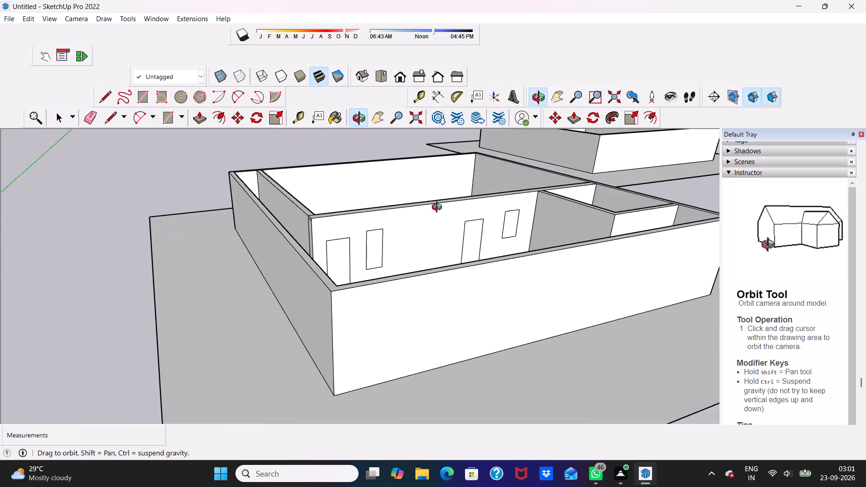
middle_click_drag(439, 208, 414, 191)
scroll(612, 168, "up", 4)
scroll(409, 175, "down", 2)
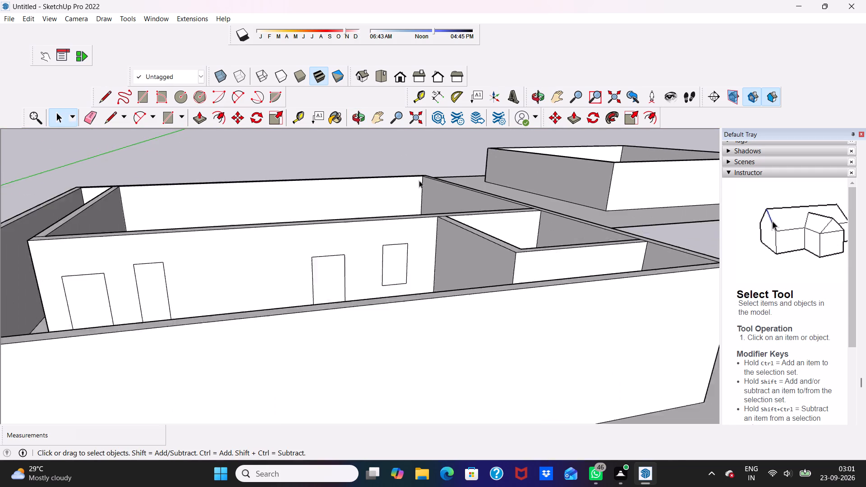
scroll(419, 180, "down", 5)
middle_click_drag(583, 219, 464, 230)
scroll(613, 195, "down", 6)
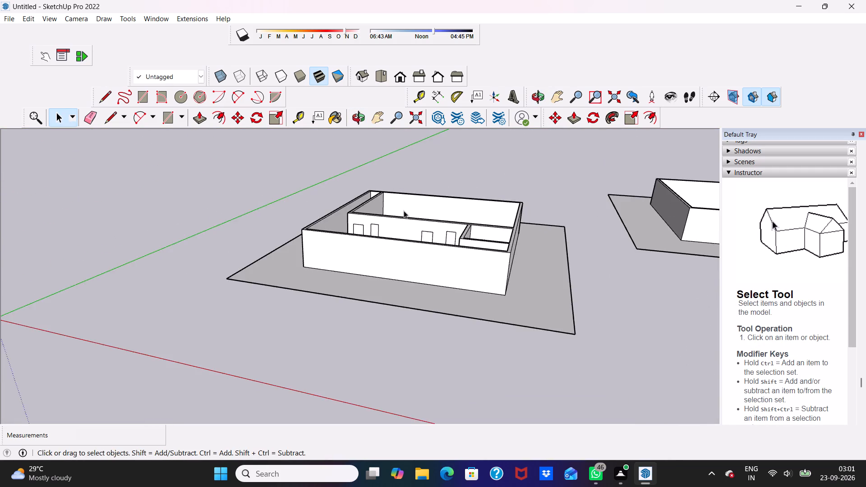
scroll(441, 237, "down", 4)
scroll(583, 245, "up", 5)
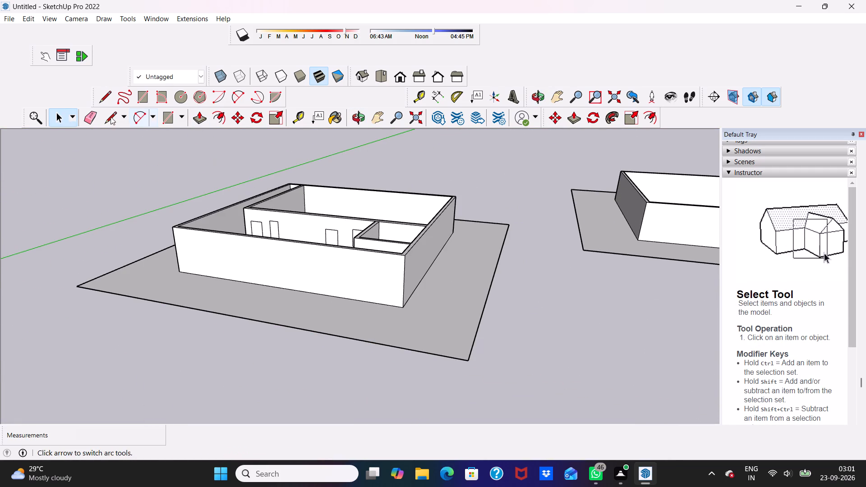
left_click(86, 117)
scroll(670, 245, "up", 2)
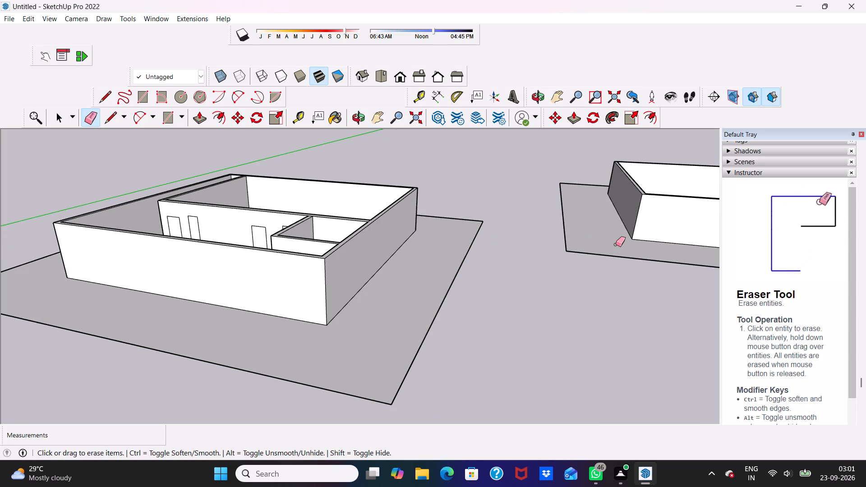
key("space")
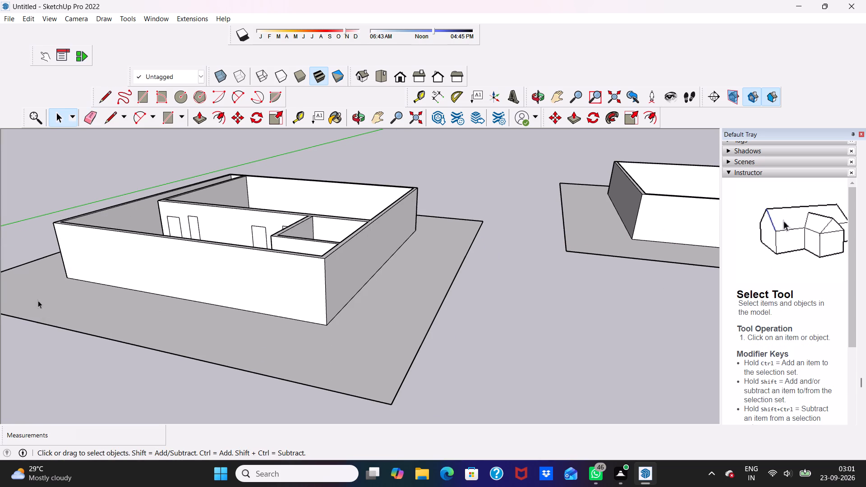
Draw a 9" line across the outer wall's top at the corner beside the narrow side passage.
scroll(22, 300, "down", 1)
middle_click_drag(67, 238, 268, 245)
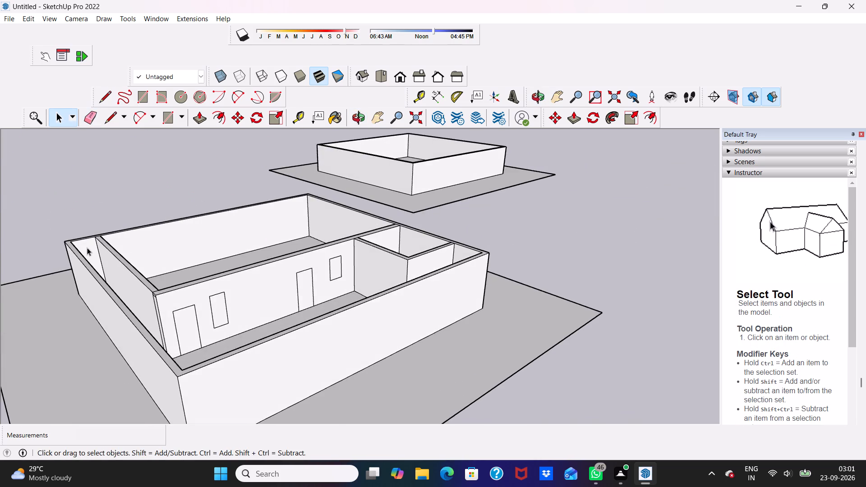
scroll(87, 244, "up", 4)
left_click(112, 118)
scroll(91, 184, "up", 1)
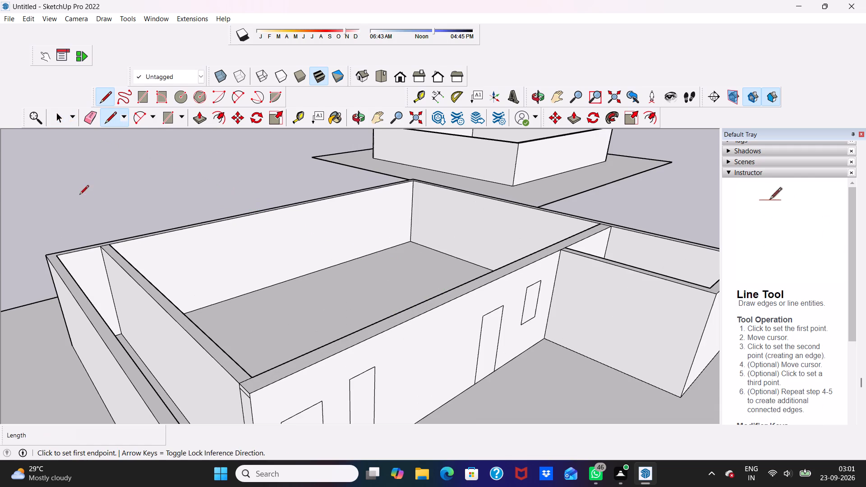
left_click(56, 257)
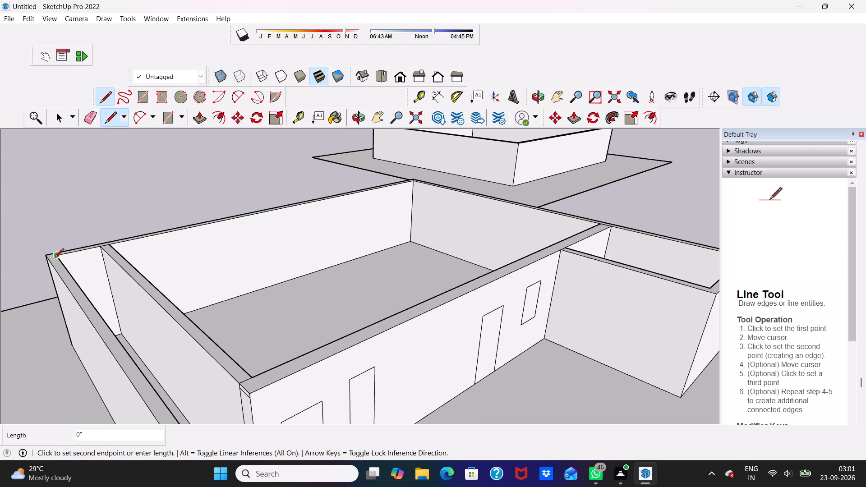
scroll(49, 262, "up", 6)
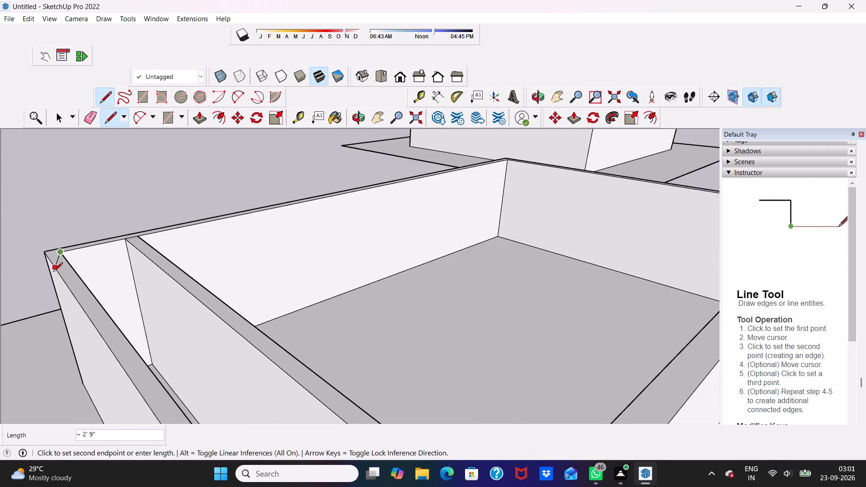
scroll(53, 272, "up", 5)
left_click(46, 251)
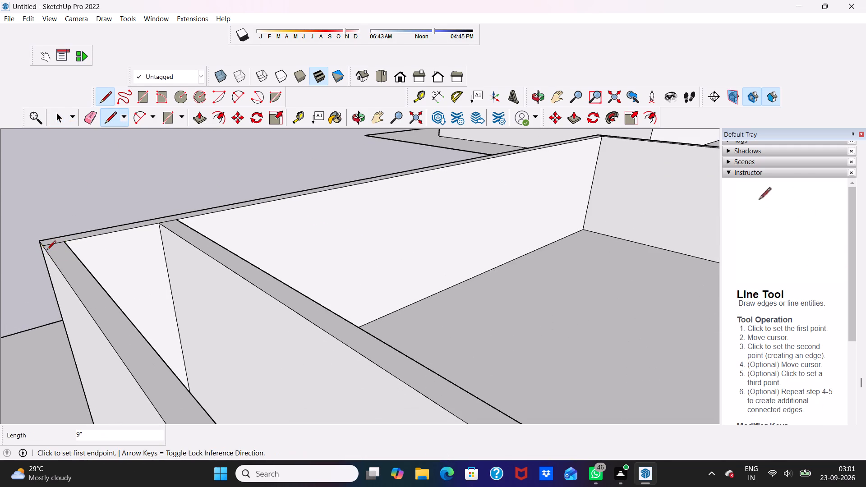
scroll(47, 252, "up", 1)
scroll(49, 254, "down", 14)
Draw a second line across the outer wall's top where the small corner room's wall meets it.
middle_click(438, 188)
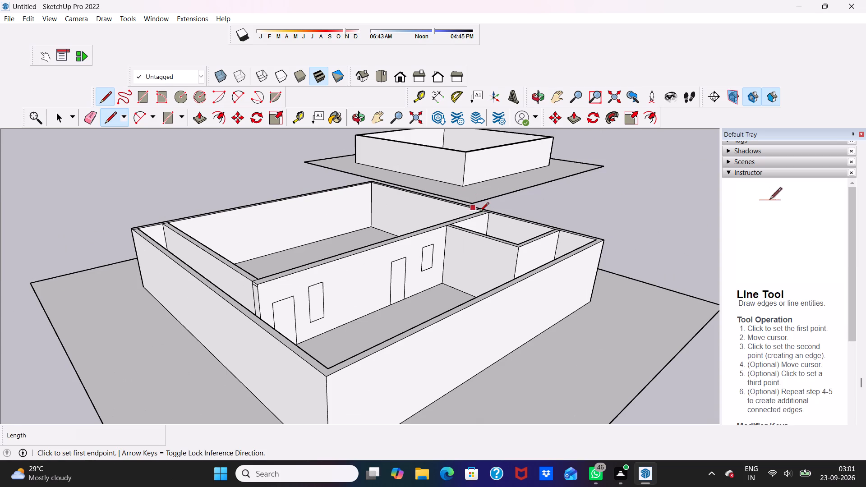
scroll(606, 245, "up", 5)
scroll(564, 232, "up", 4)
scroll(508, 207, "up", 3)
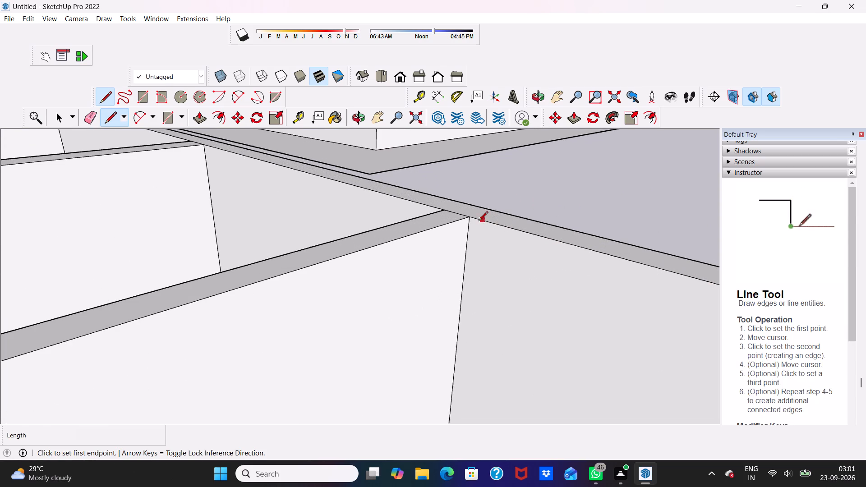
left_click(474, 216)
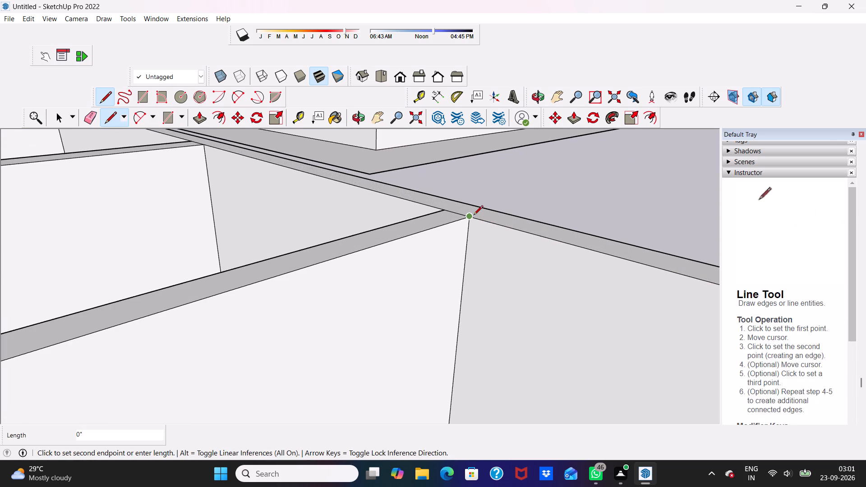
left_click(485, 205)
scroll(485, 209, "down", 8)
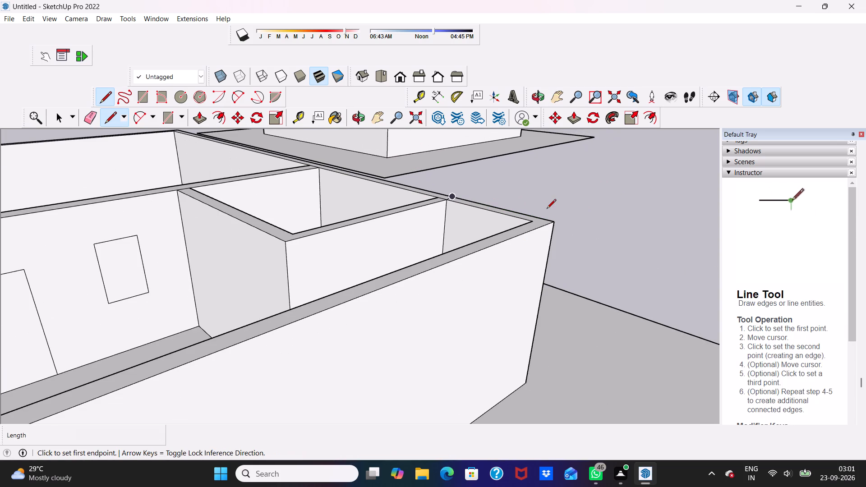
Push/Pull the top of the outer wall section between the two dividing lines down 3'.
key("space")
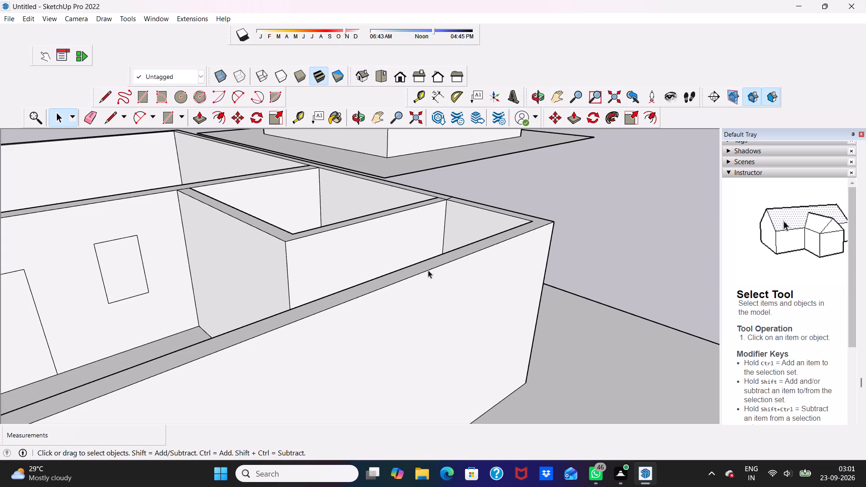
left_click(429, 266)
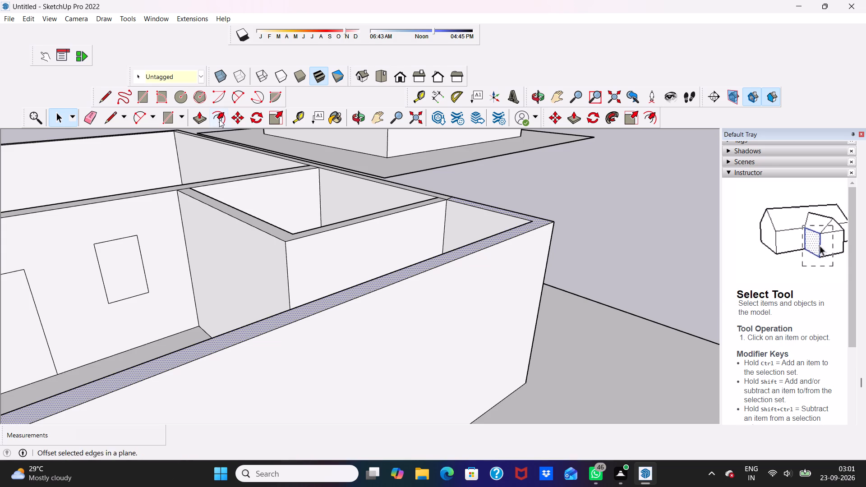
left_click_drag(198, 116, 202, 132)
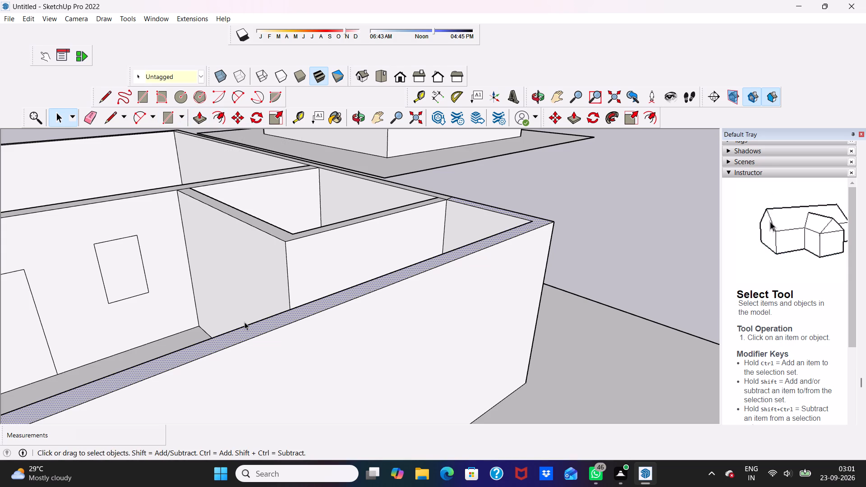
left_click(203, 117)
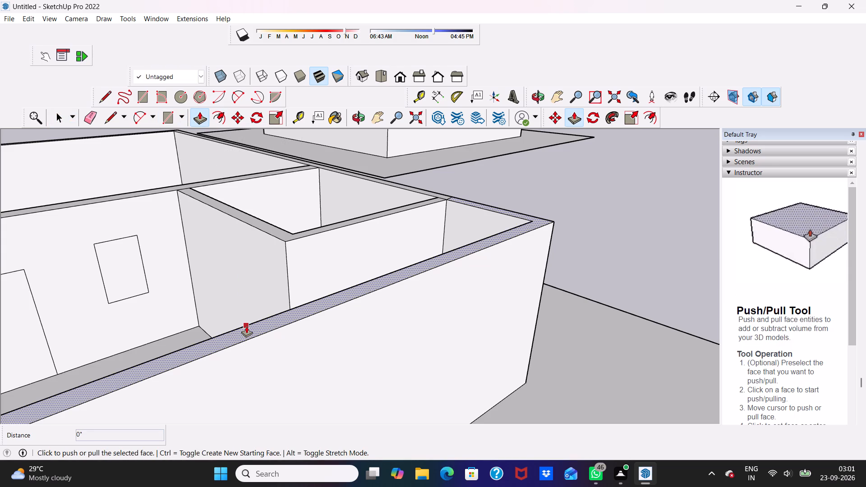
left_click(246, 326)
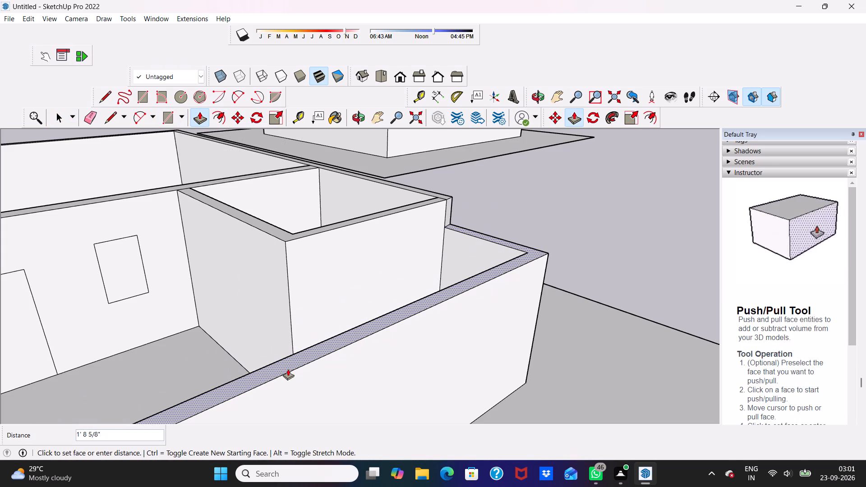
type("3'")
key("Return")
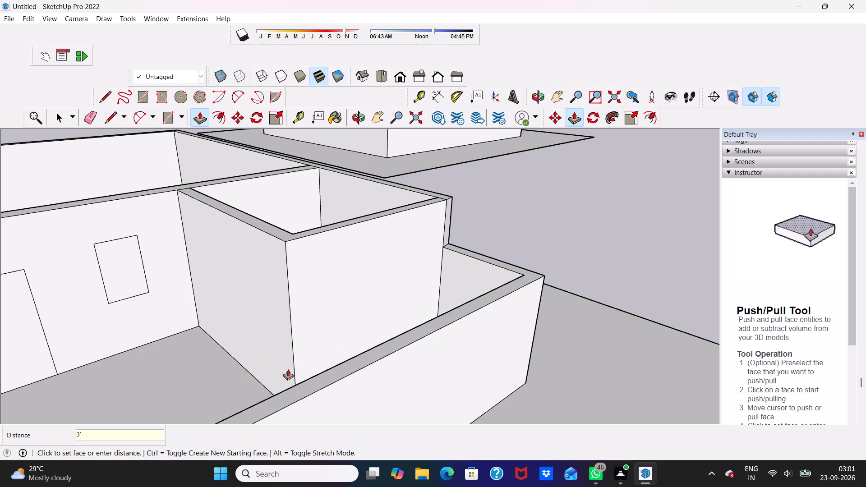
key("space")
Examine the lowered outer wall and the partitioned rooms behind it from several angles.
scroll(253, 463, "down", 4)
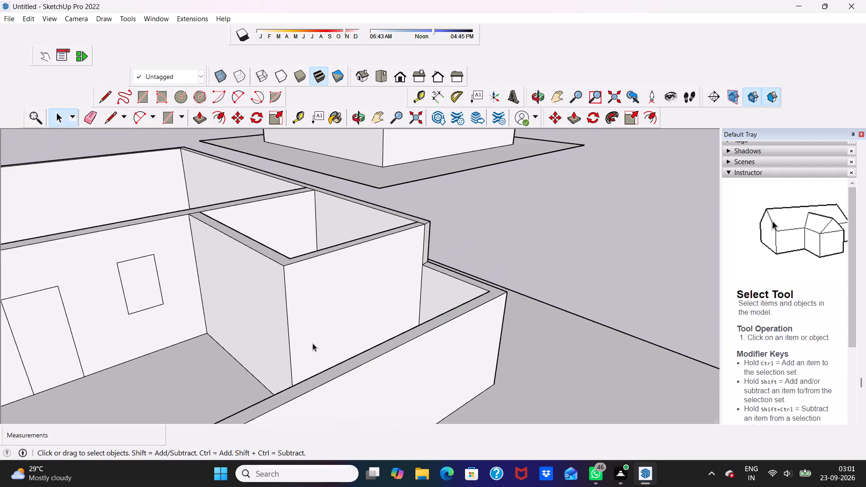
scroll(313, 343, "down", 14)
middle_click_drag(364, 339, 244, 311)
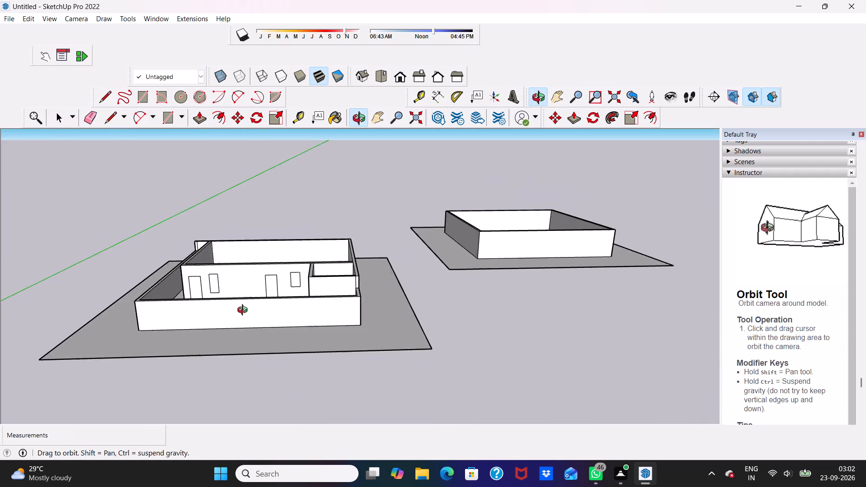
middle_click_drag(244, 311, 270, 312)
scroll(328, 274, "up", 6)
scroll(384, 270, "up", 3)
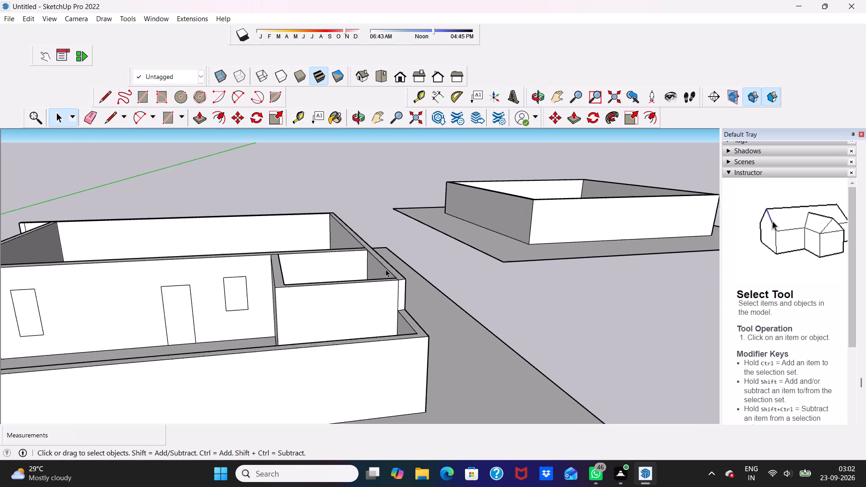
scroll(386, 269, "up", 3)
scroll(386, 268, "down", 8)
middle_click_drag(302, 272, 272, 241)
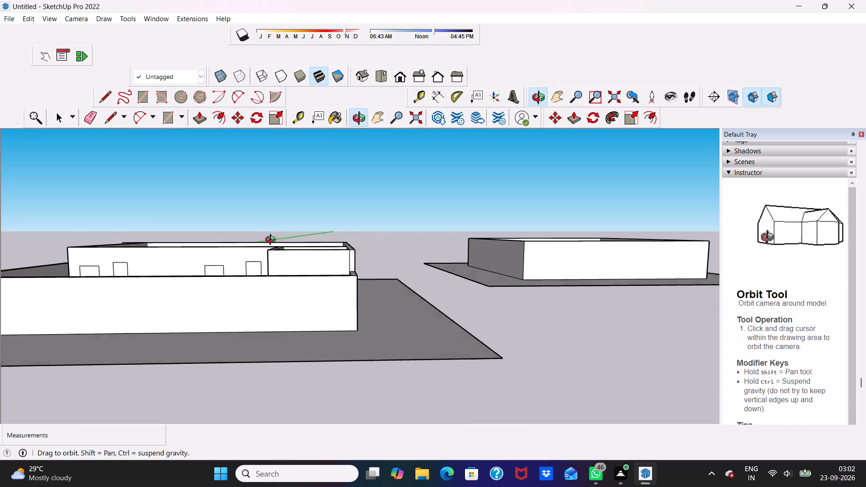
middle_click_drag(272, 241, 269, 276)
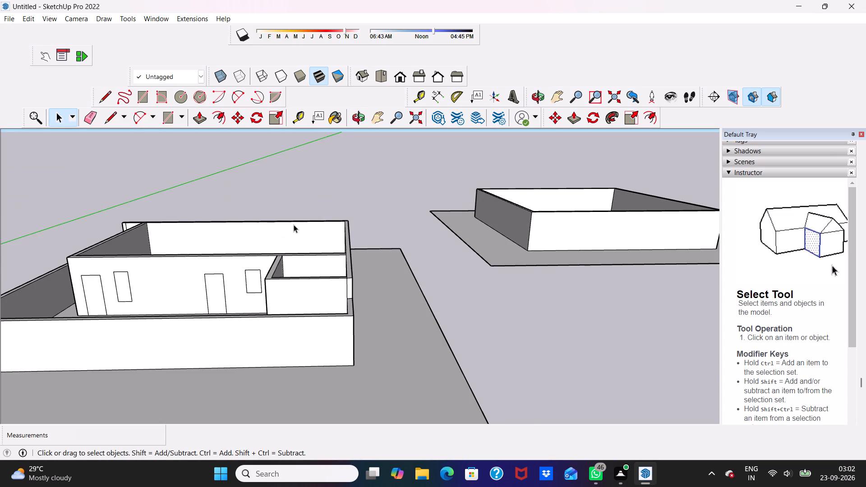
Draw a 3' by 7' door rectangle from the floor on the small corner room's wall facing the open area.
scroll(173, 316, "up", 1)
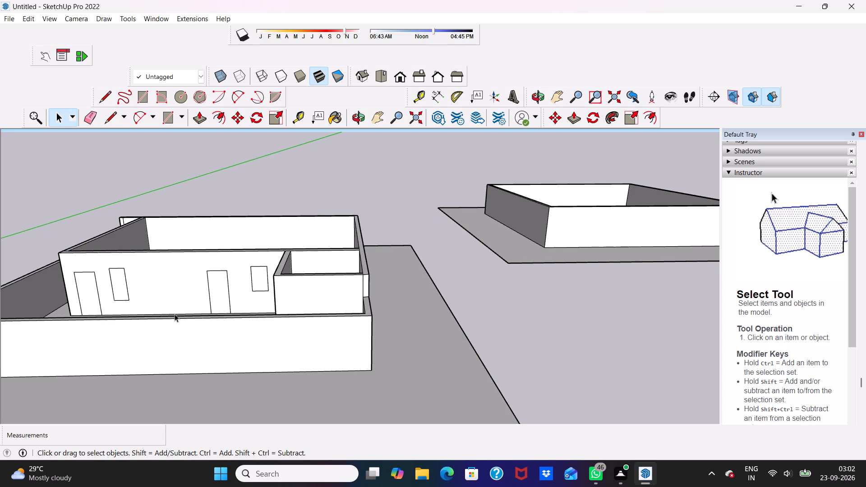
middle_click_drag(175, 314, 370, 308)
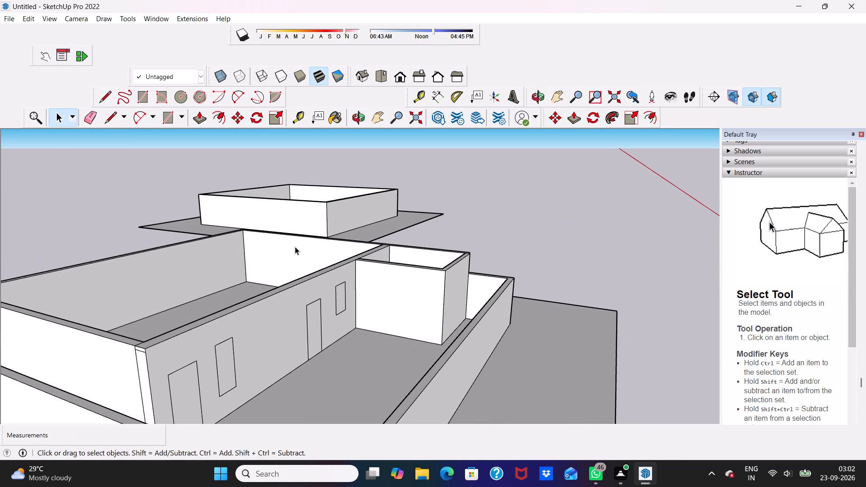
left_click(141, 90)
scroll(327, 275, "up", 2)
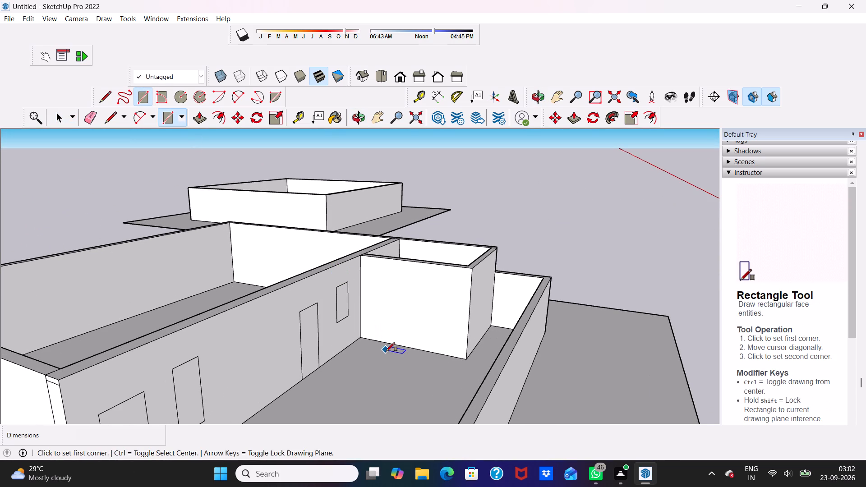
left_click(392, 343)
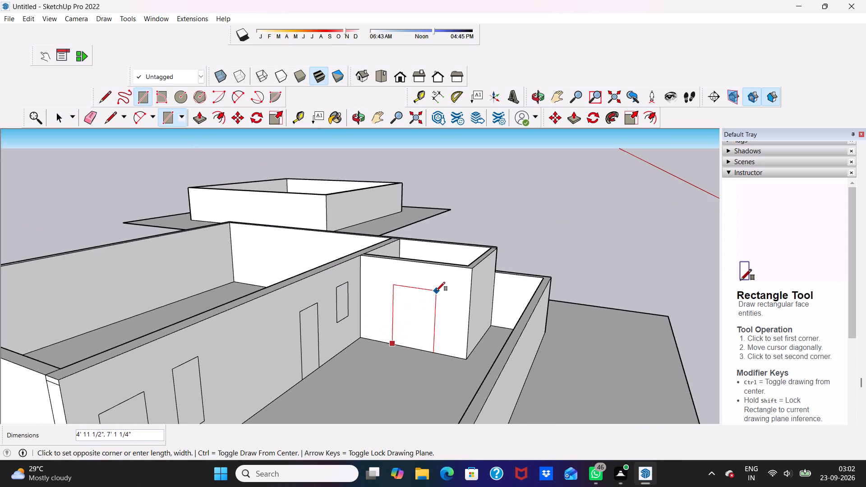
type("3',7'")
key("Return")
Examine the partitioned storey with its door and window outlines, along with the neighbouring walled copy.
scroll(436, 376, "down", 5)
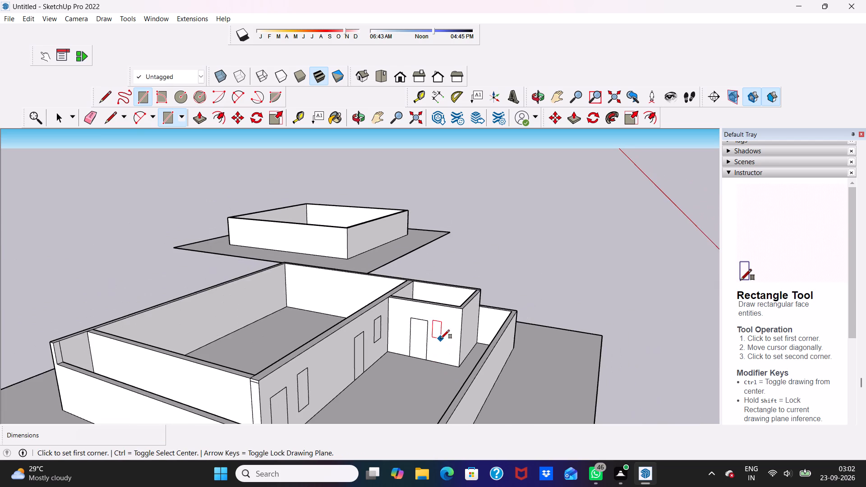
middle_click_drag(441, 339, 260, 370)
key("space")
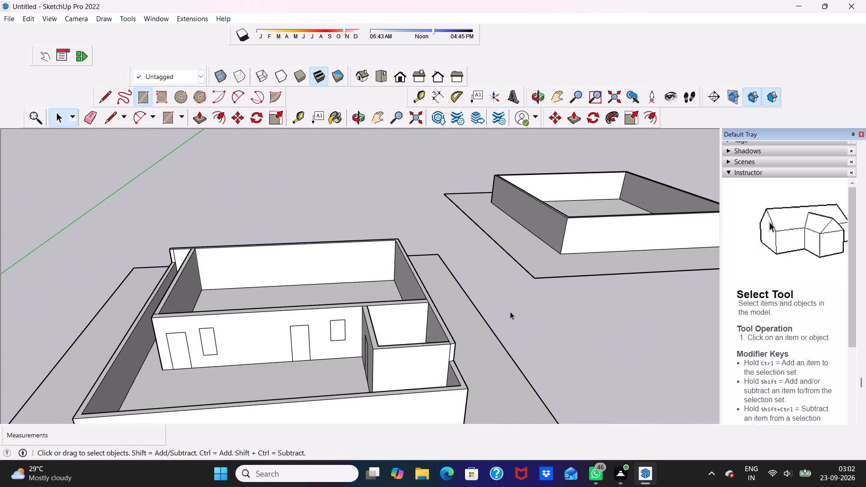
scroll(498, 273, "up", 2)
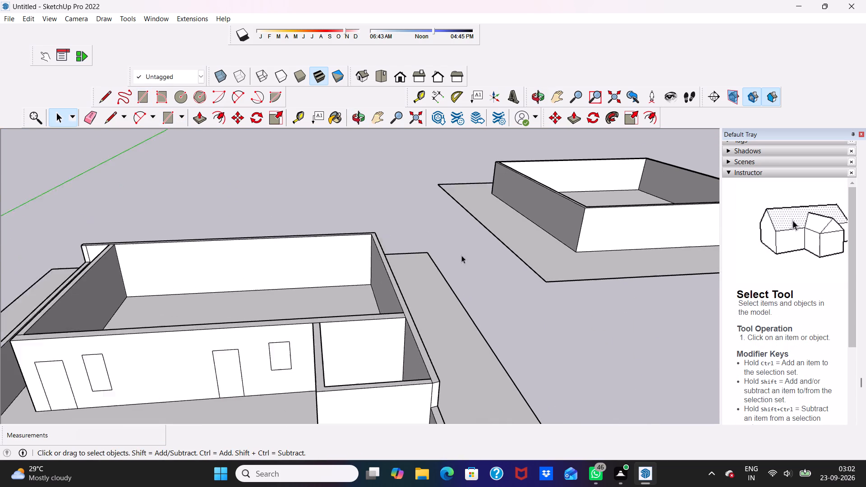
scroll(461, 255, "up", 1)
scroll(426, 277, "down", 3)
scroll(518, 294, "up", 1)
scroll(495, 286, "down", 3)
scroll(230, 291, "down", 3)
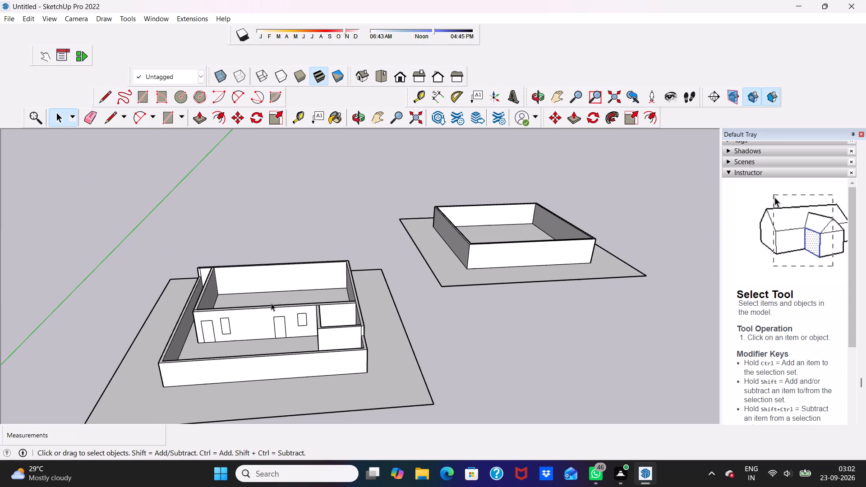
Erase the slab's outer edges around the neighbouring walled copy, leaving only its walls and enclosed floor.
scroll(507, 234, "up", 3)
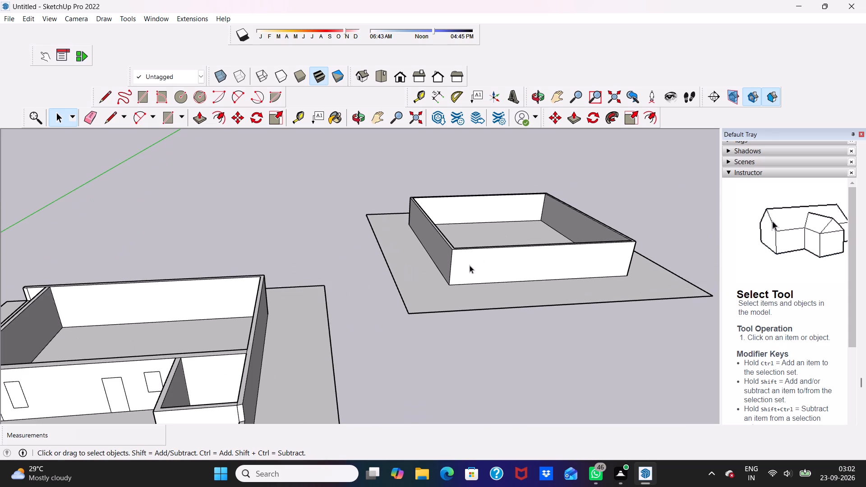
scroll(473, 259, "down", 3)
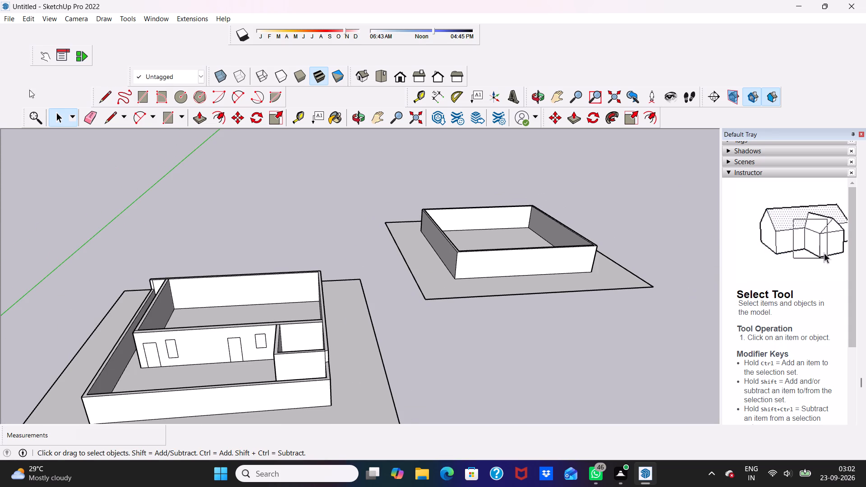
left_click(90, 119)
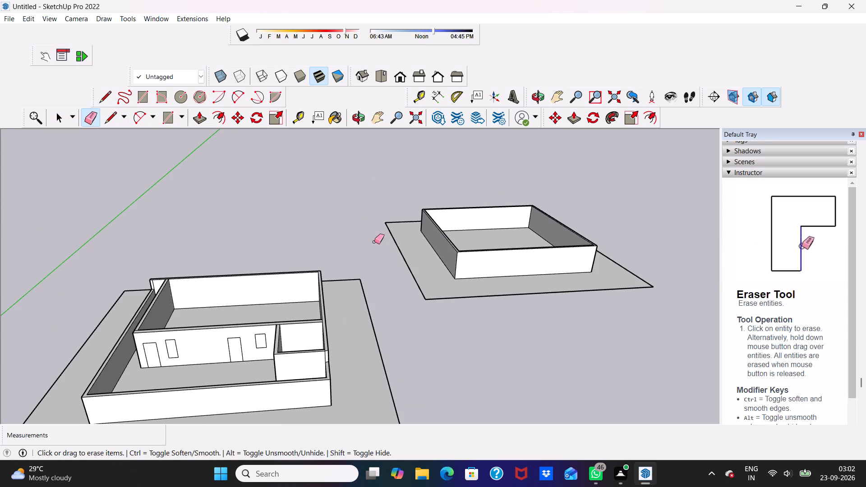
left_click(399, 247)
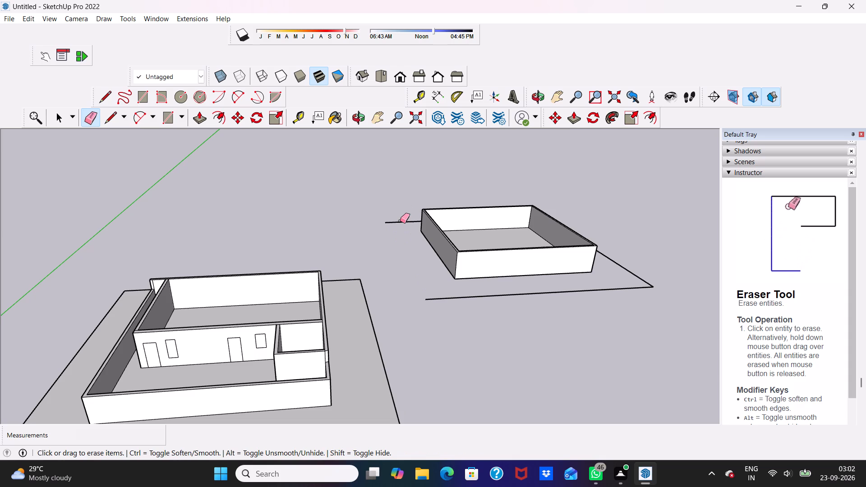
left_click(400, 221)
left_click(456, 294)
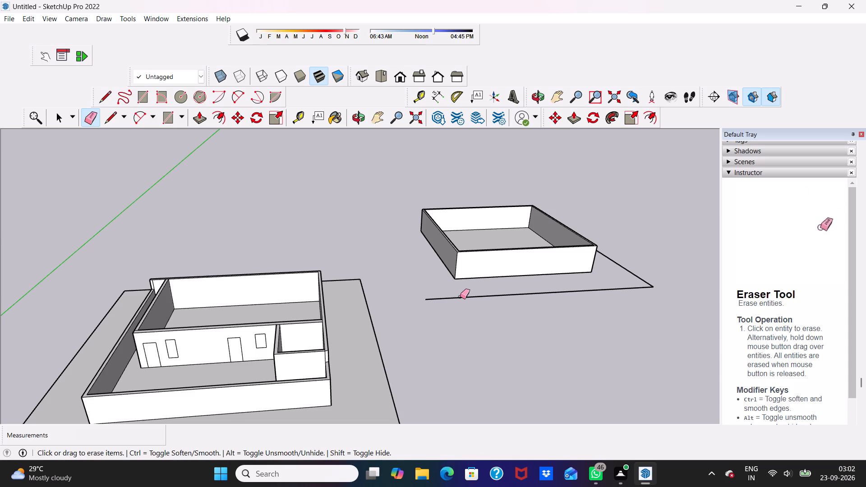
left_click(460, 297)
scroll(584, 250, "down", 4)
middle_click_drag(593, 247, 458, 306)
scroll(453, 286, "up", 1)
scroll(425, 234, "down", 4)
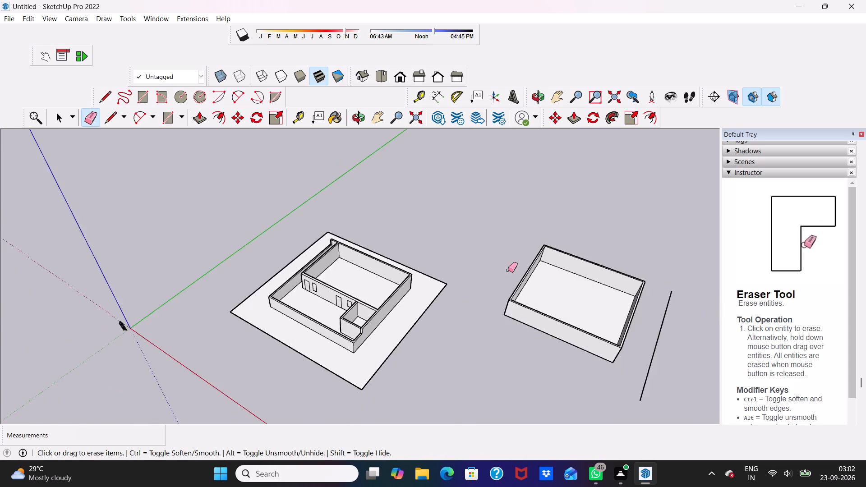
scroll(508, 270, "down", 1)
left_click(624, 326)
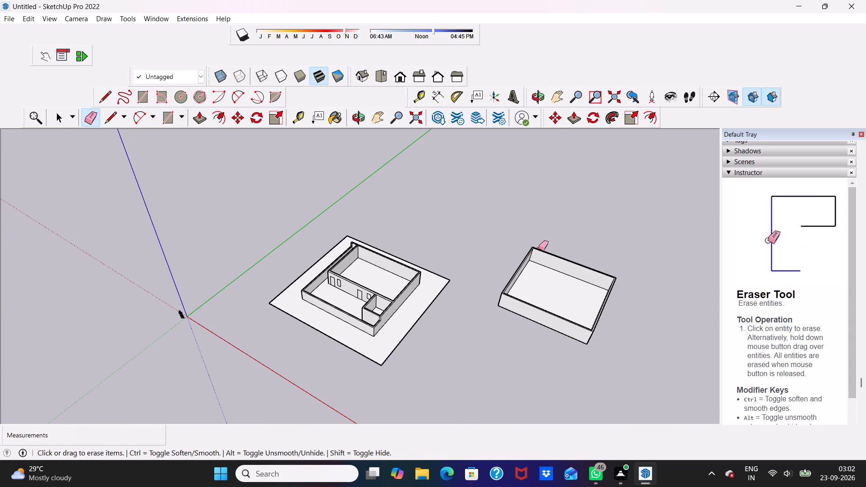
Copy the entire slab-free walled storey about 122' away onto open ground beyond the original copy.
scroll(497, 217, "up", 1)
key("space")
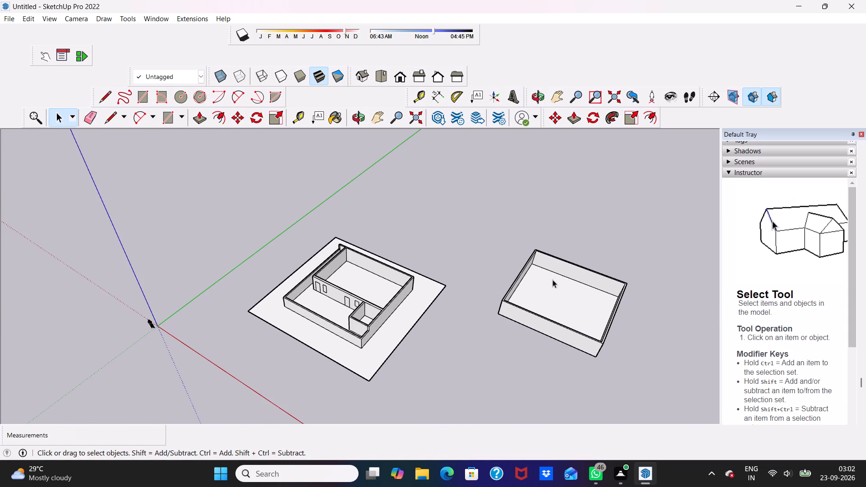
double_click(548, 288)
double_click(548, 288)
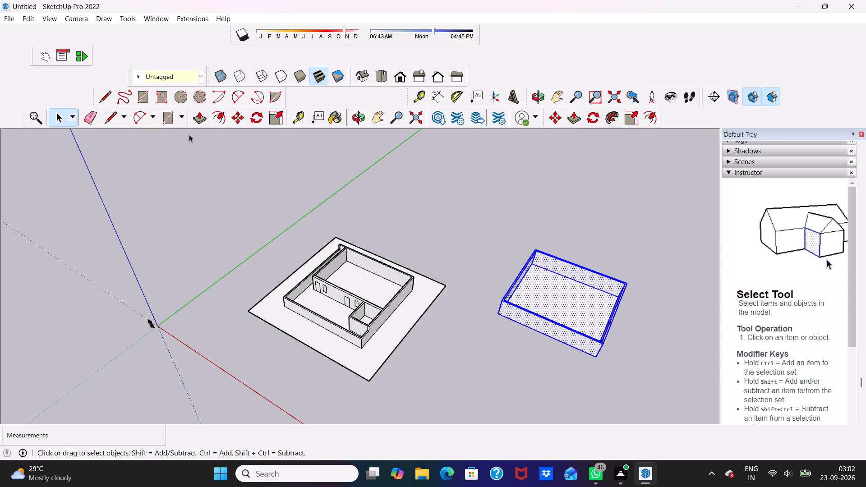
left_click(233, 120)
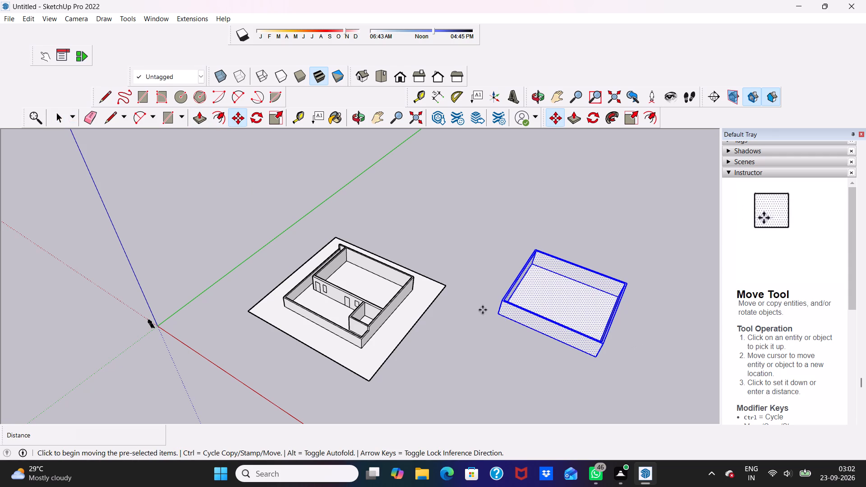
left_click(508, 308)
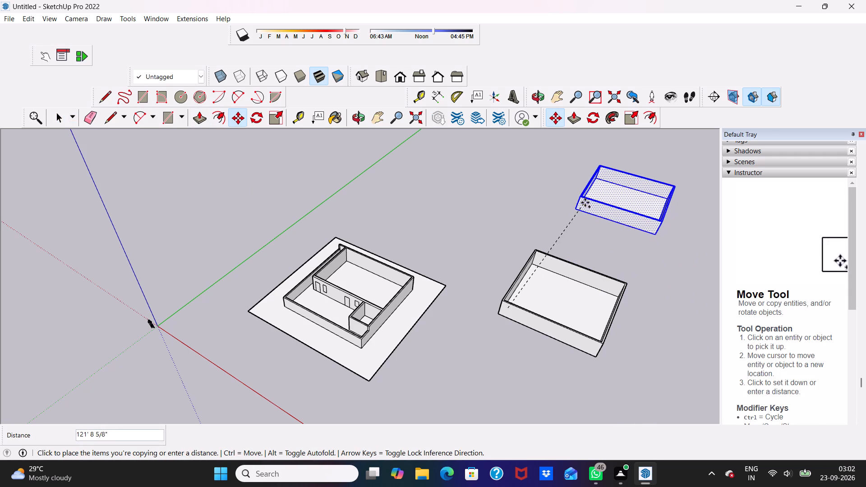
left_click(585, 202)
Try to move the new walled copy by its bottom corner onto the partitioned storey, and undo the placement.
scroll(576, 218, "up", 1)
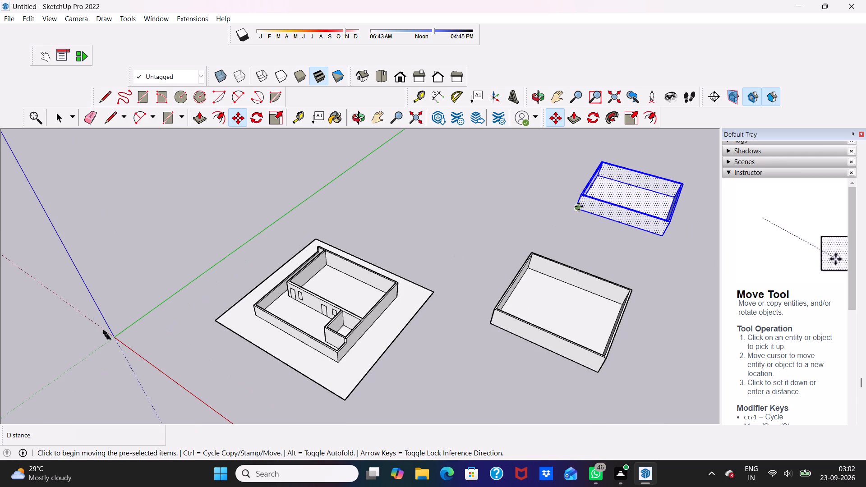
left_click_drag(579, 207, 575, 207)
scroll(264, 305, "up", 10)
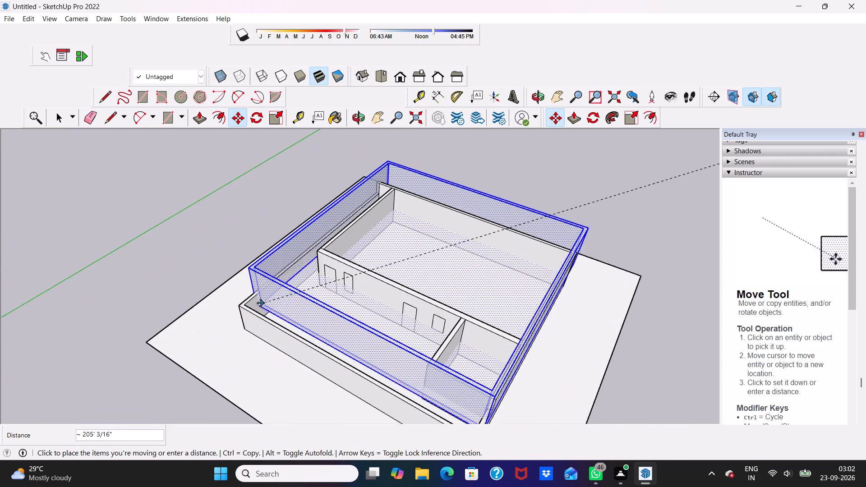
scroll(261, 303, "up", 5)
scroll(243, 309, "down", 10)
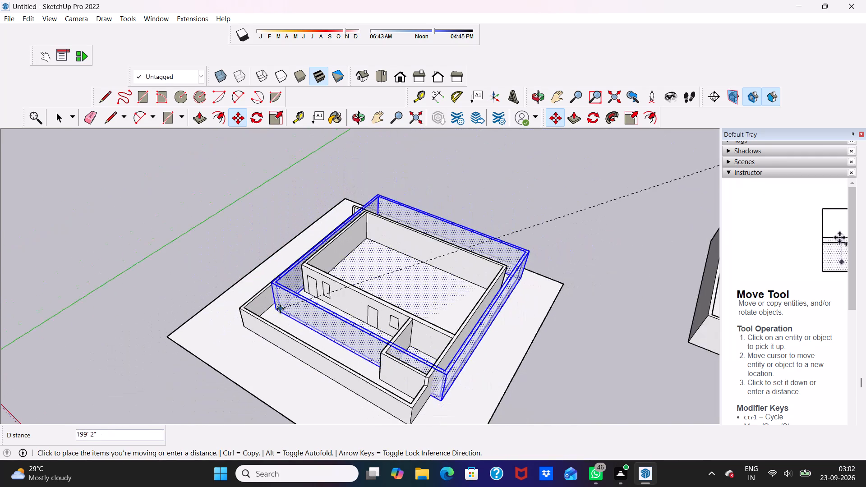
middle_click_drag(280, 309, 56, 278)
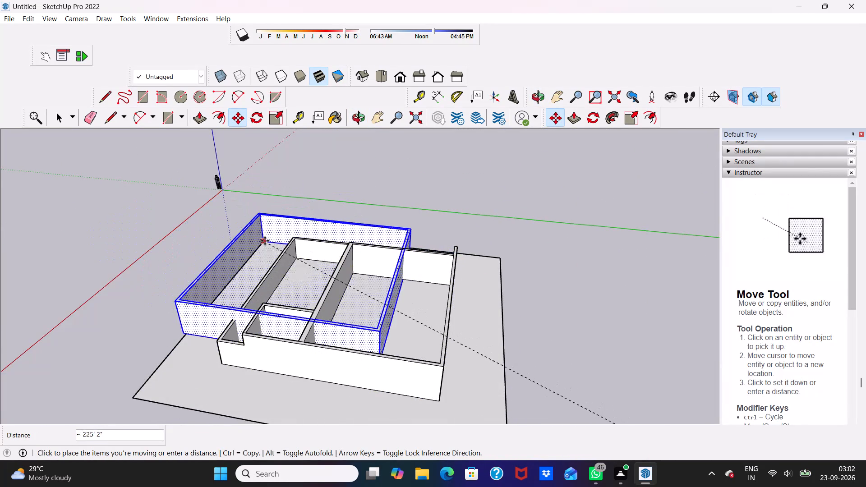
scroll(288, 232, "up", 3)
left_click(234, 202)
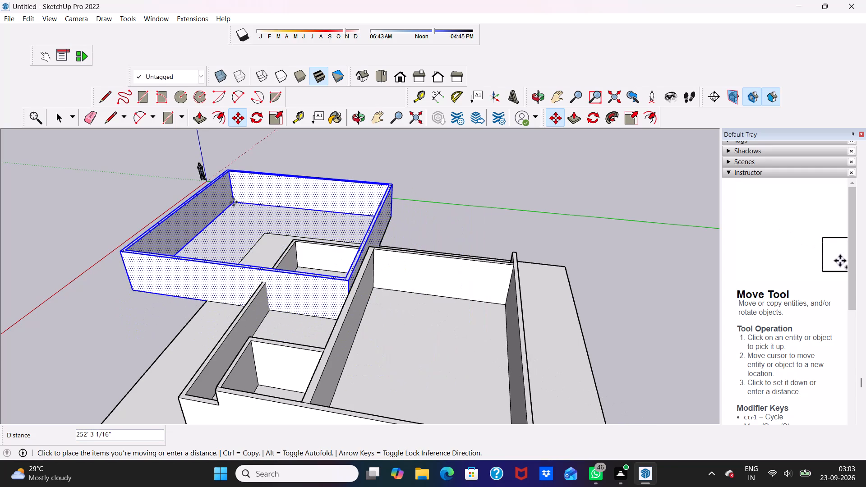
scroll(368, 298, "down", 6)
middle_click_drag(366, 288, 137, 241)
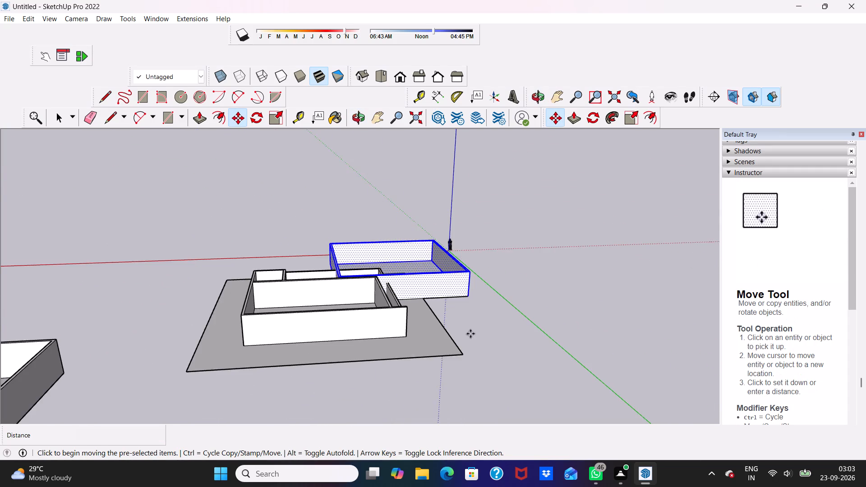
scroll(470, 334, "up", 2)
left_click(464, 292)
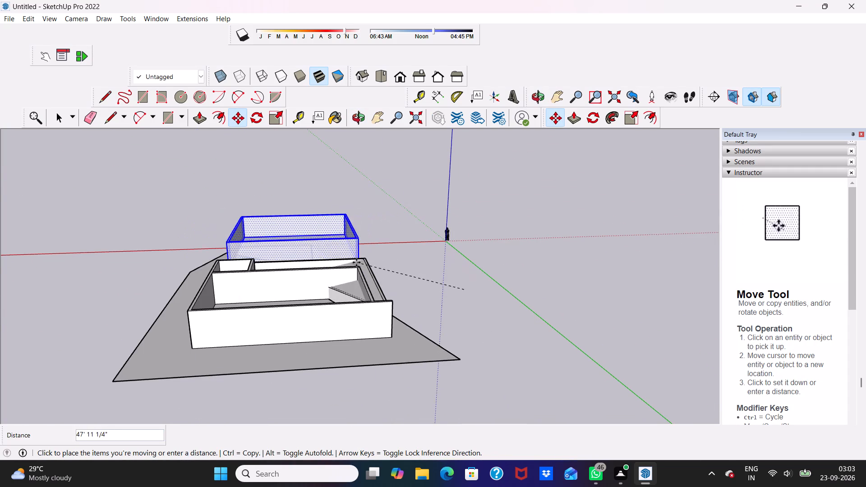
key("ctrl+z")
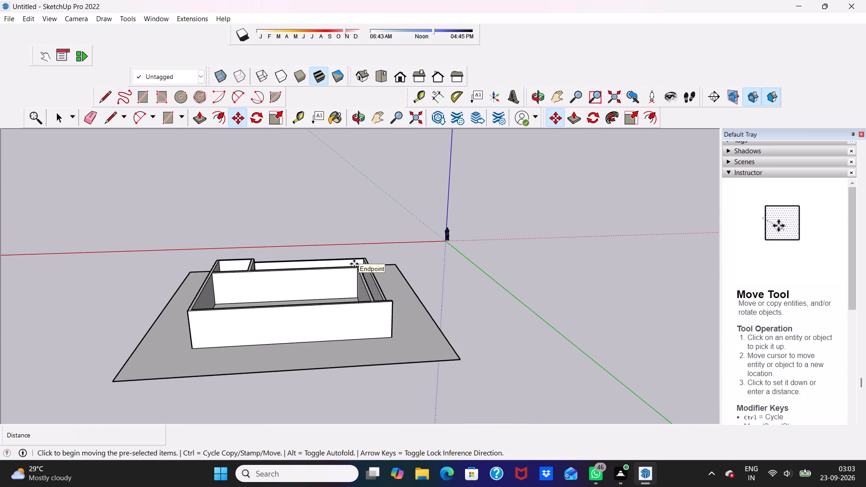
Move the new walled copy by its bottom corner onto the matching top corner of the partitioned storey's full-height outer wall.
scroll(301, 225, "down", 11)
scroll(34, 427, "up", 1)
scroll(72, 379, "down", 4)
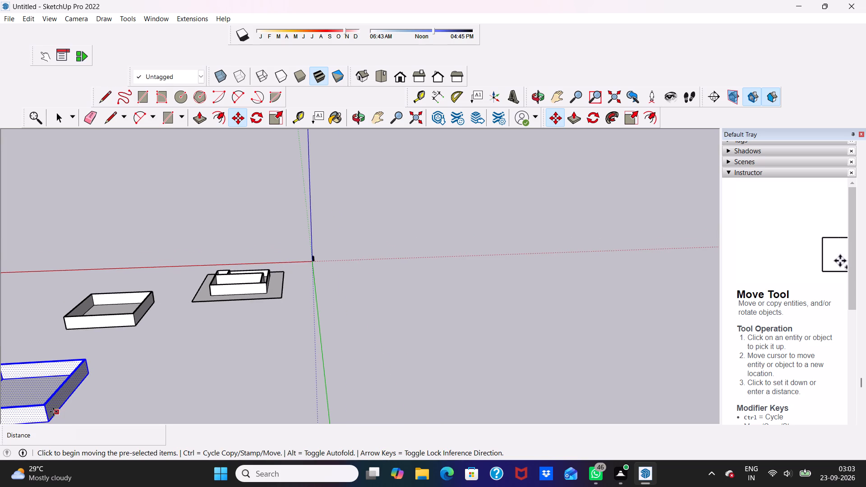
left_click(48, 421)
scroll(60, 325, "down", 1)
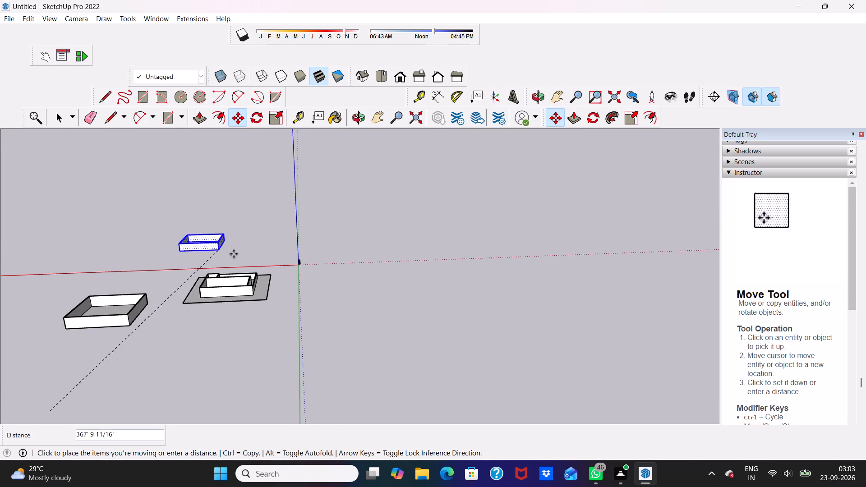
scroll(248, 265, "up", 16)
scroll(251, 349, "up", 4)
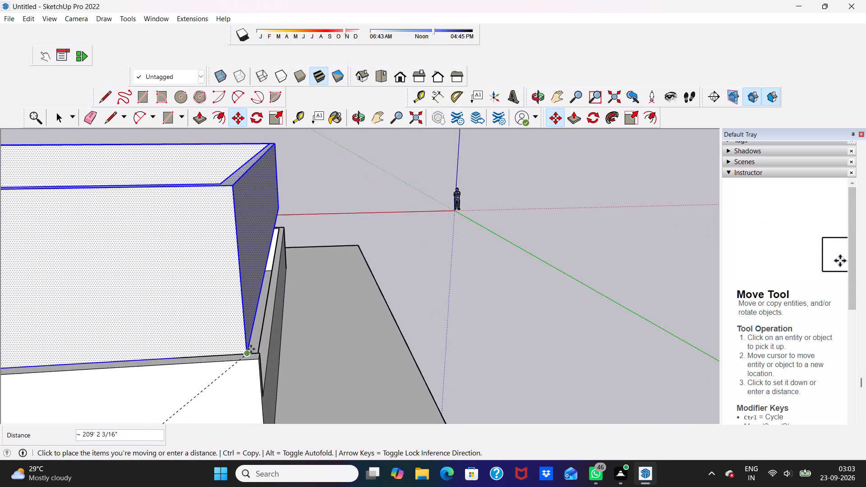
scroll(252, 348, "up", 3)
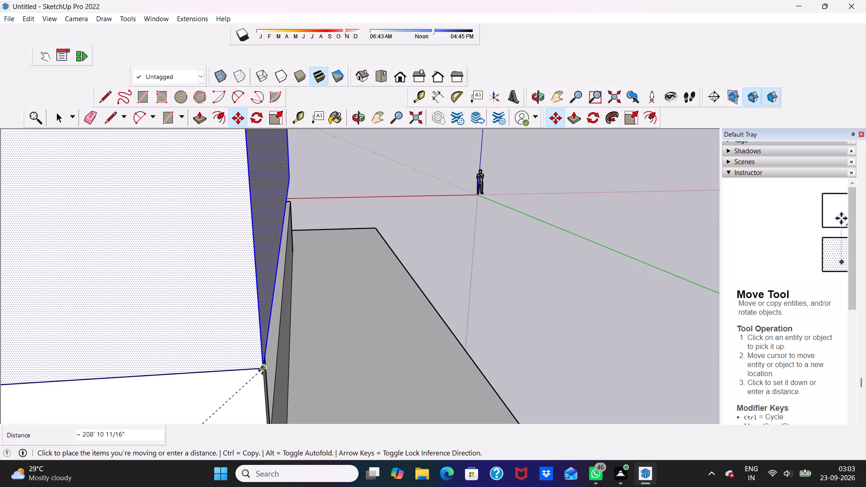
middle_click_drag(262, 370, 165, 339)
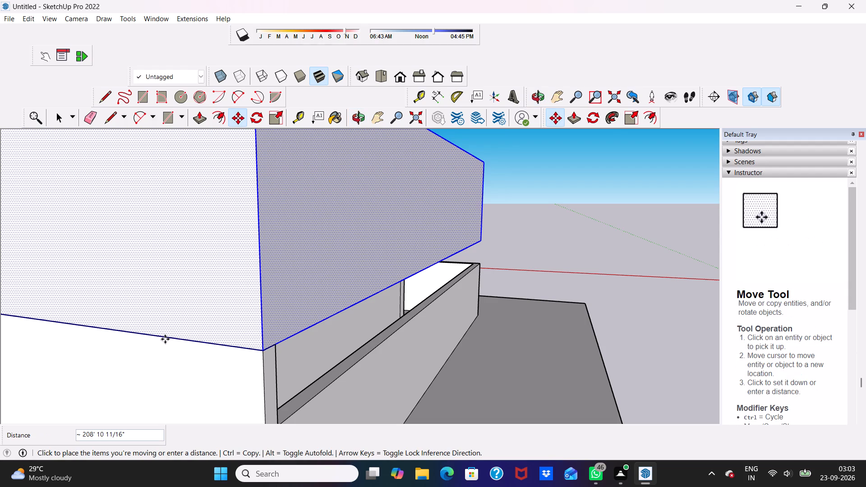
left_click(165, 339)
Examine the stacked upper storey's alignment with the partitioned ground storey from several sides and from above.
scroll(360, 326, "down", 3)
middle_click_drag(456, 239, 189, 223)
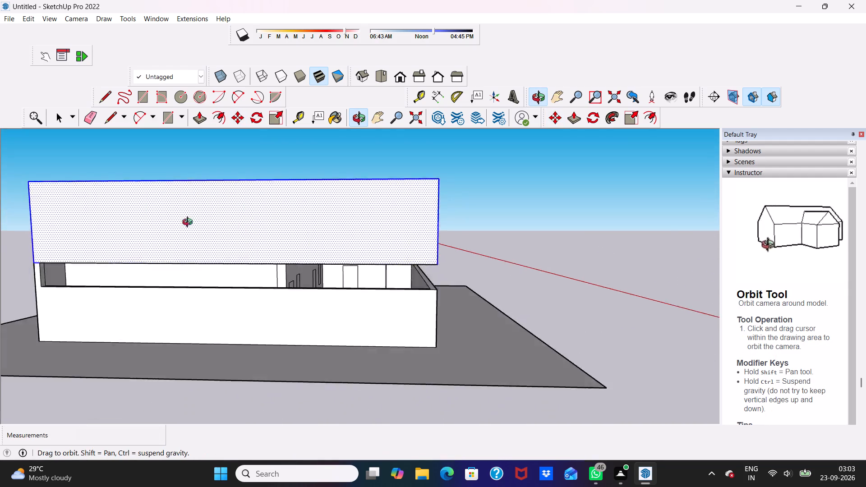
middle_click_drag(189, 223, 35, 193)
scroll(321, 198, "down", 4)
middle_click_drag(337, 231, 282, 278)
scroll(333, 264, "up", 3)
scroll(355, 254, "down", 4)
scroll(293, 232, "down", 4)
middle_click_drag(357, 254, 331, 245)
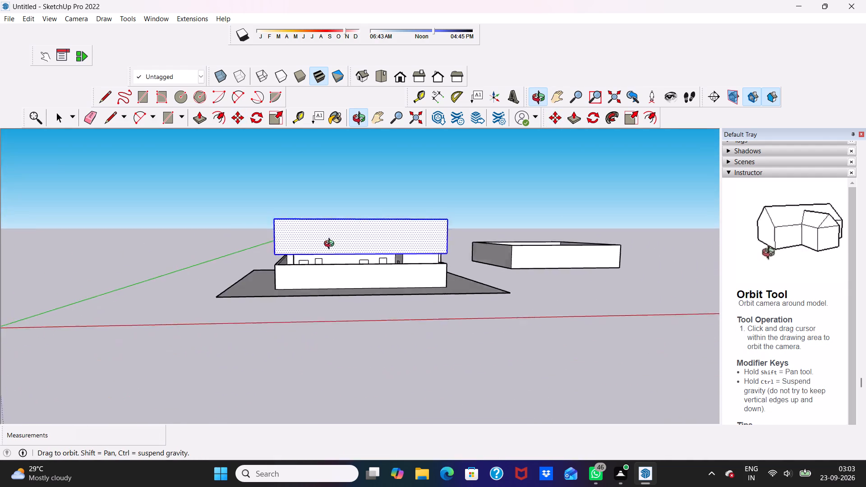
middle_click_drag(331, 245, 333, 289)
scroll(395, 245, "up", 4)
scroll(388, 242, "down", 4)
key("space")
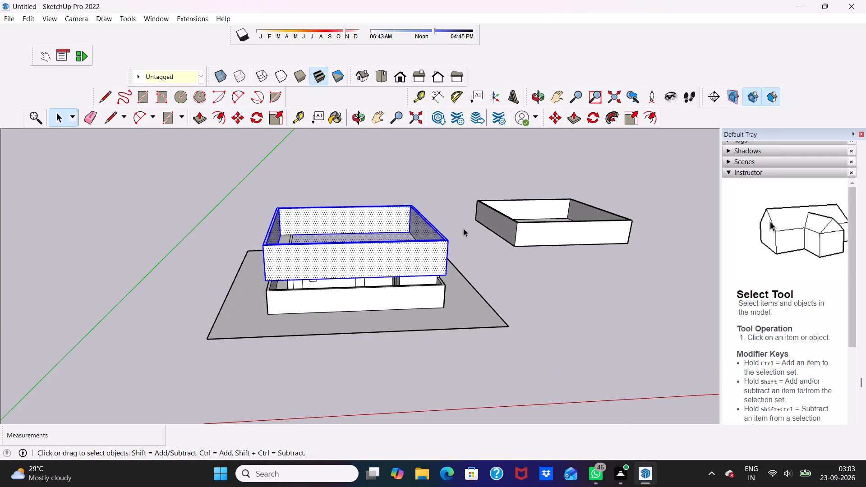
scroll(112, 402, "up", 5)
middle_click_drag(383, 210, 360, 305)
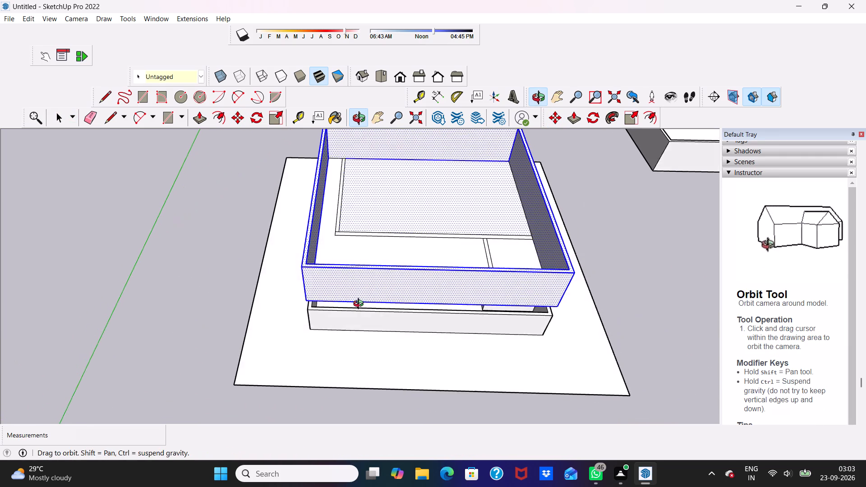
middle_click_drag(360, 305, 451, 182)
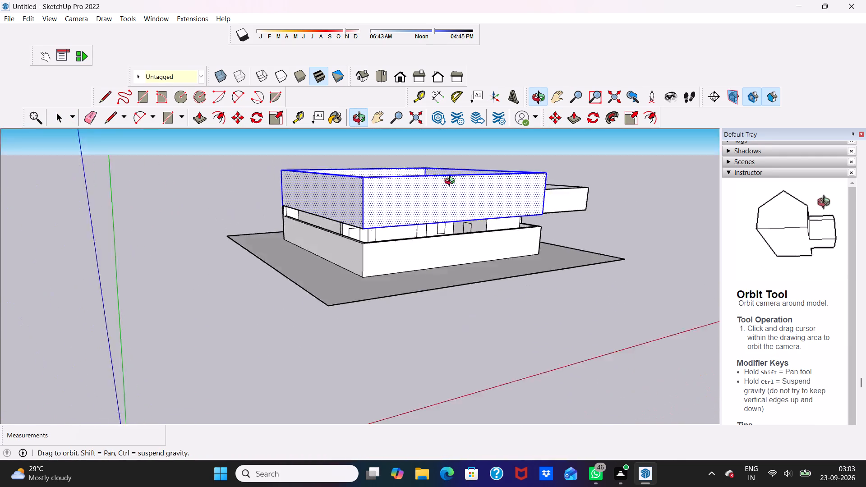
middle_click_drag(451, 182, 415, 139)
Examine the upper storey's underside and the opening above the lowered outer wall up close, with the selection cleared.
scroll(415, 162, "up", 11)
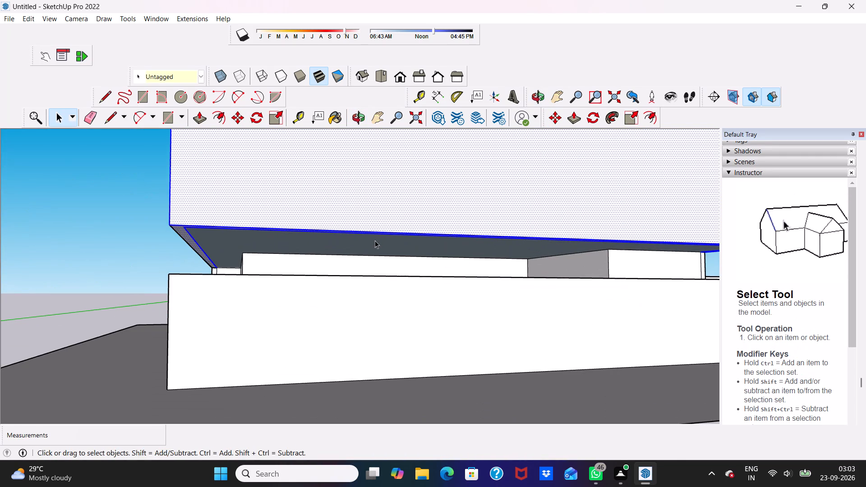
middle_click_drag(375, 240, 550, 216)
scroll(176, 245, "up", 2)
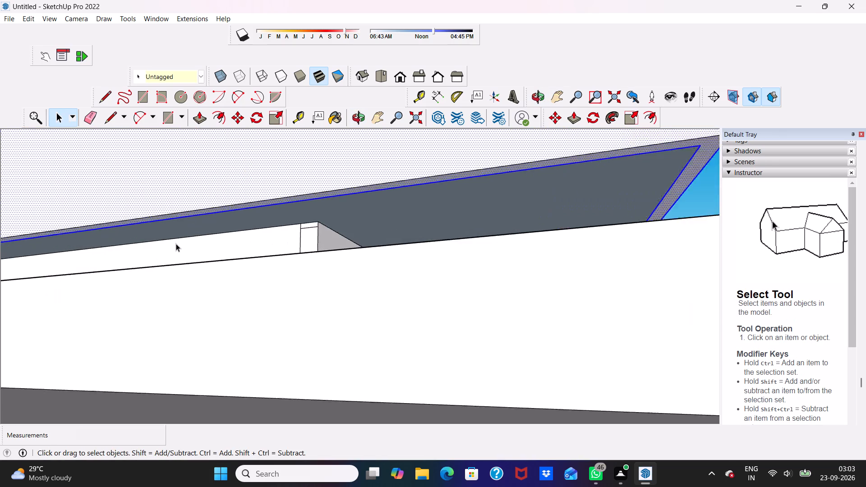
scroll(176, 243, "up", 3)
scroll(230, 234, "down", 10)
scroll(133, 243, "up", 8)
middle_click_drag(95, 250, 146, 264)
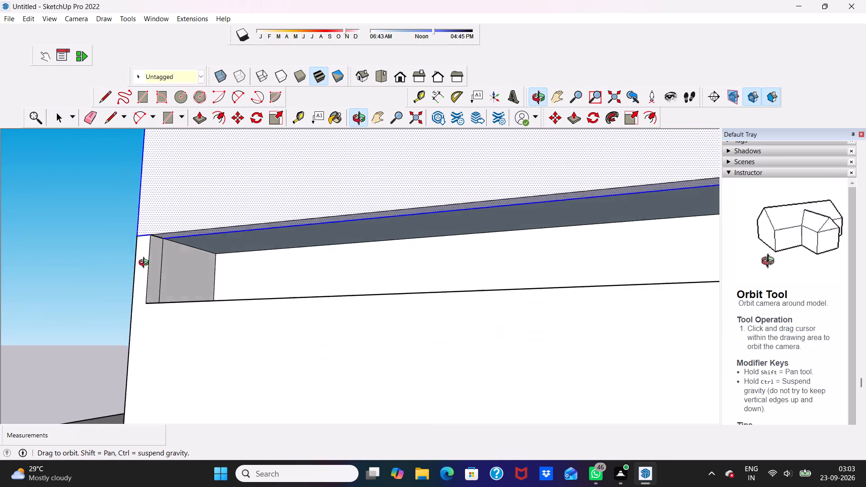
middle_click_drag(146, 264, 385, 317)
scroll(376, 319, "down", 1)
left_click(607, 244)
scroll(490, 331, "up", 4)
scroll(397, 298, "up", 9)
scroll(425, 251, "down", 1)
middle_click_drag(425, 251, 226, 288)
scroll(226, 283, "down", 14)
scroll(450, 278, "down", 7)
middle_click_drag(481, 286, 164, 284)
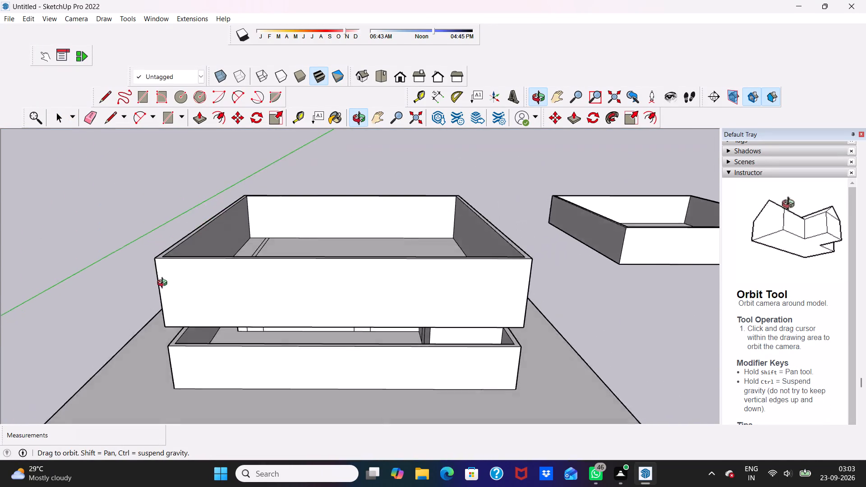
middle_click_drag(164, 284, 160, 318)
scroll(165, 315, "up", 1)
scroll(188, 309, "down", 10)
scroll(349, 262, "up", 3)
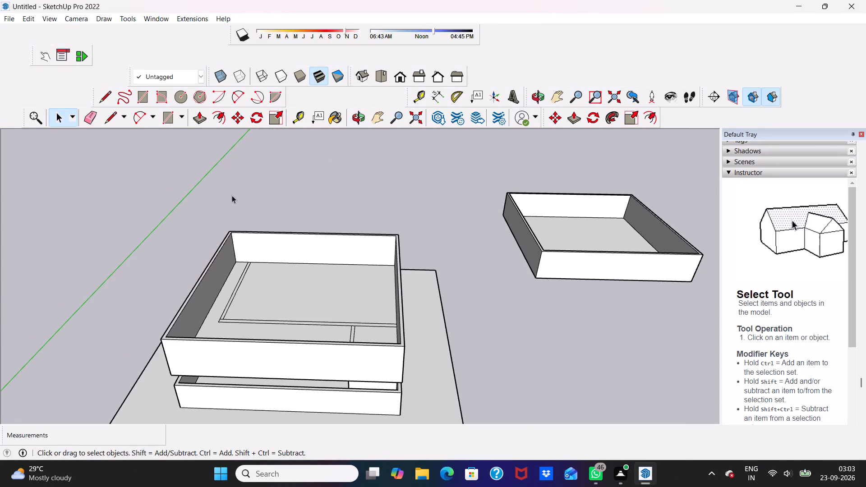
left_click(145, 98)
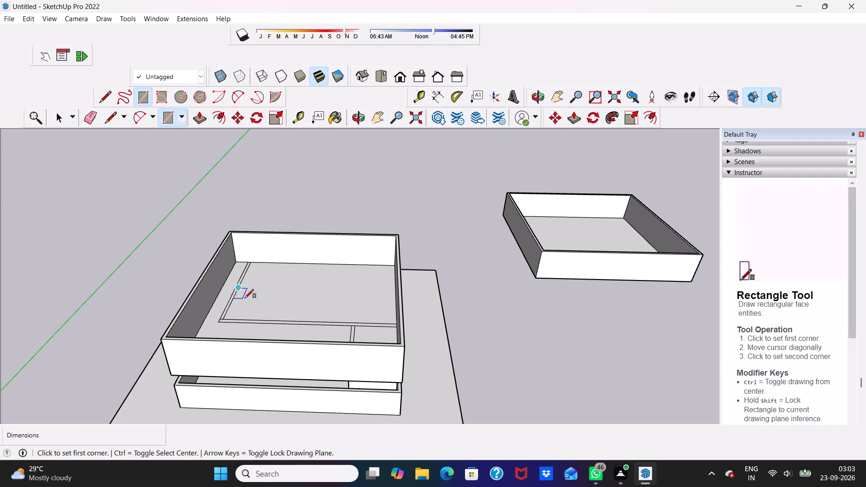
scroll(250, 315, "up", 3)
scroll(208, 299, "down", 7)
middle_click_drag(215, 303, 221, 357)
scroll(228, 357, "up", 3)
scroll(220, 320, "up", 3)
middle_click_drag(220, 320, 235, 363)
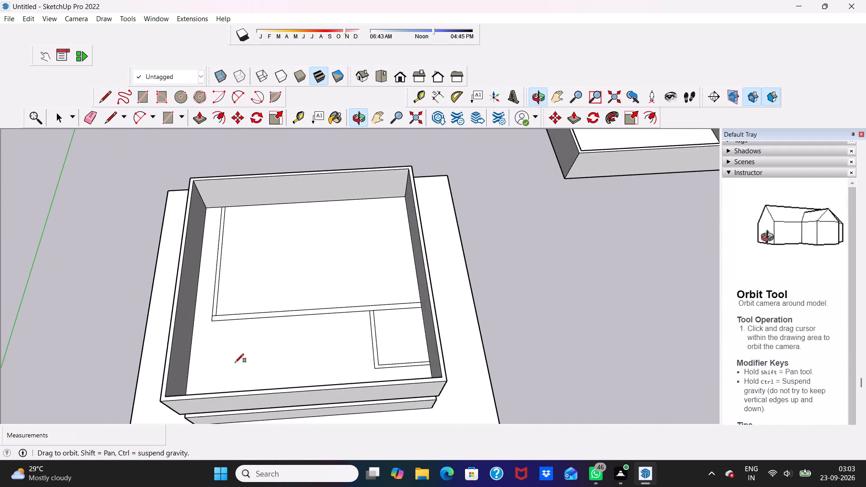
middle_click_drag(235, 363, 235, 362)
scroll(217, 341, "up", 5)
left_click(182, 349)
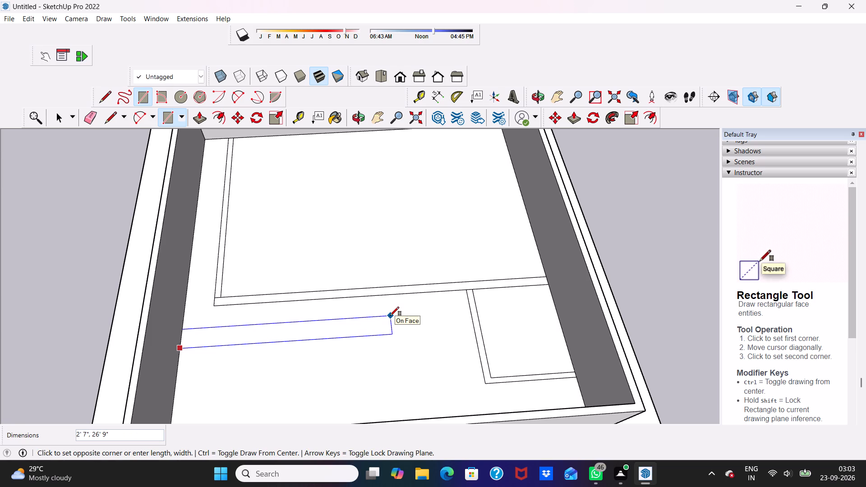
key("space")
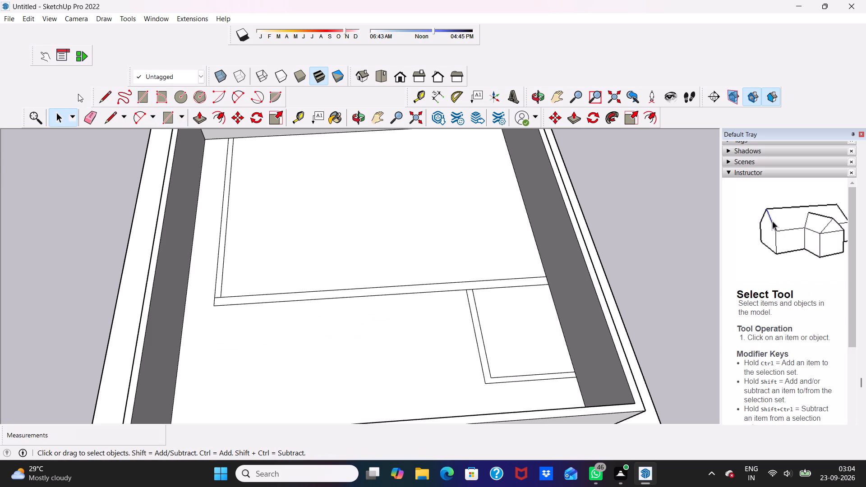
Draw a long thin rectangle about 44' long on the upper storey's floor, parallel to the large room's outline and ending at the outer wall.
left_click(146, 99)
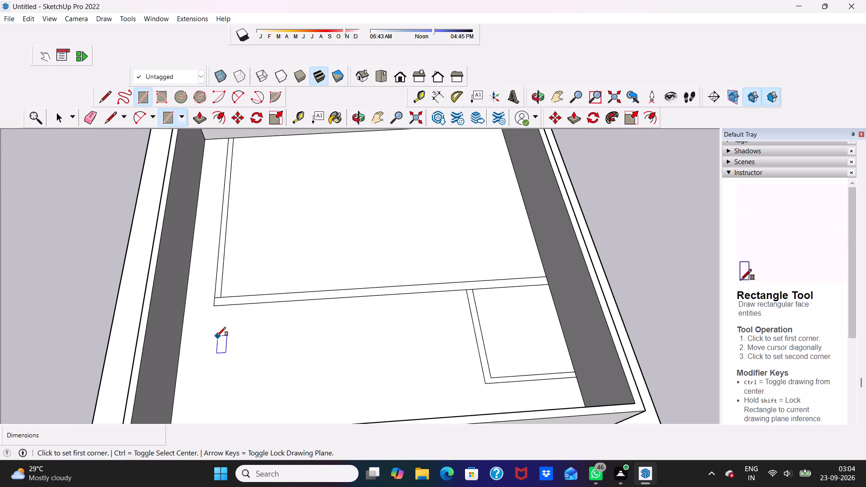
left_click(217, 336)
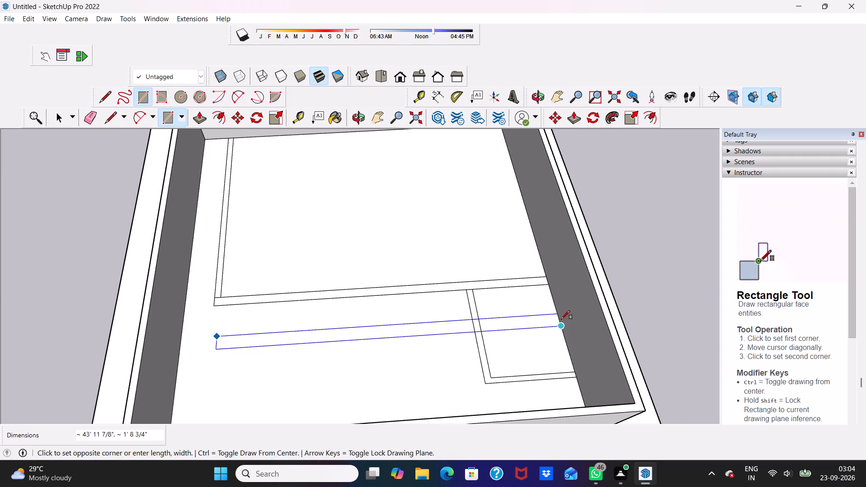
scroll(562, 322, "up", 4)
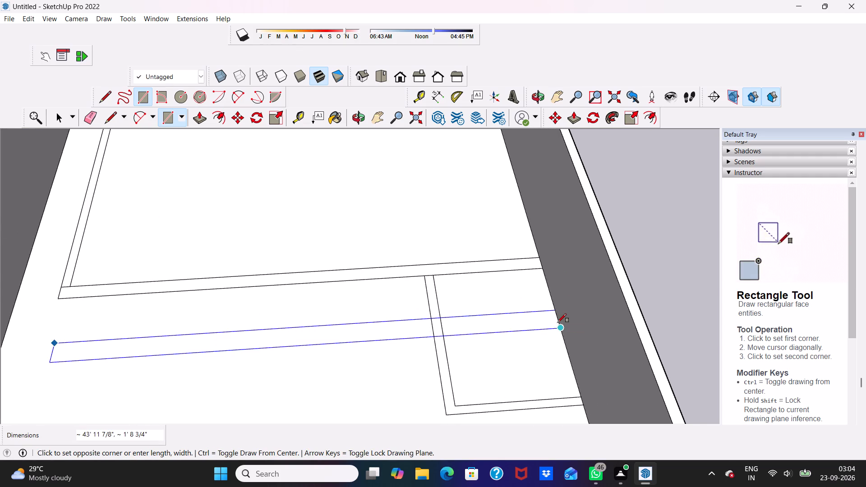
scroll(556, 320, "up", 1)
left_click(556, 320)
scroll(490, 308, "down", 3)
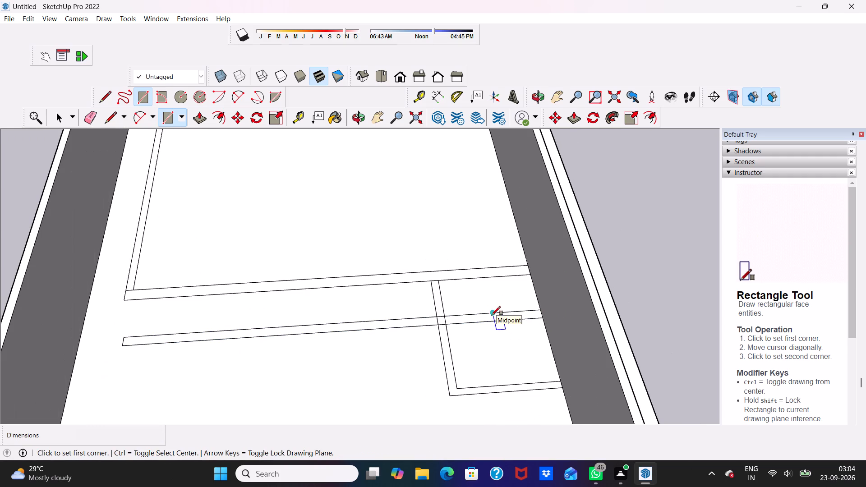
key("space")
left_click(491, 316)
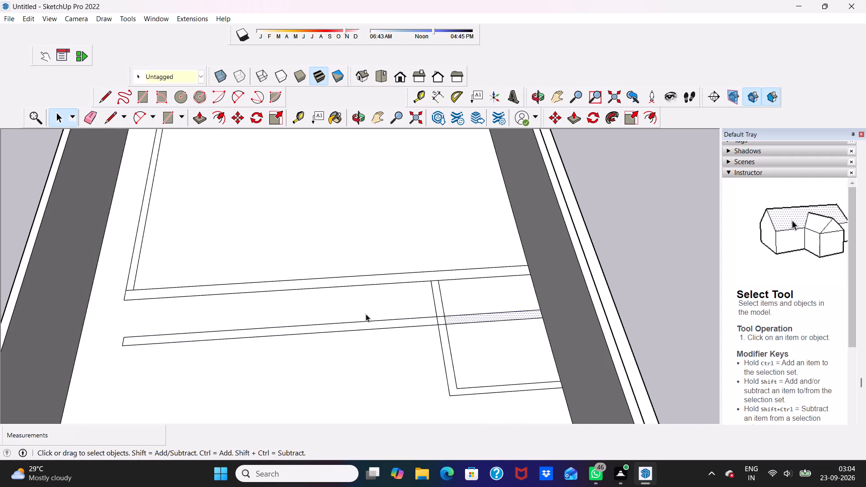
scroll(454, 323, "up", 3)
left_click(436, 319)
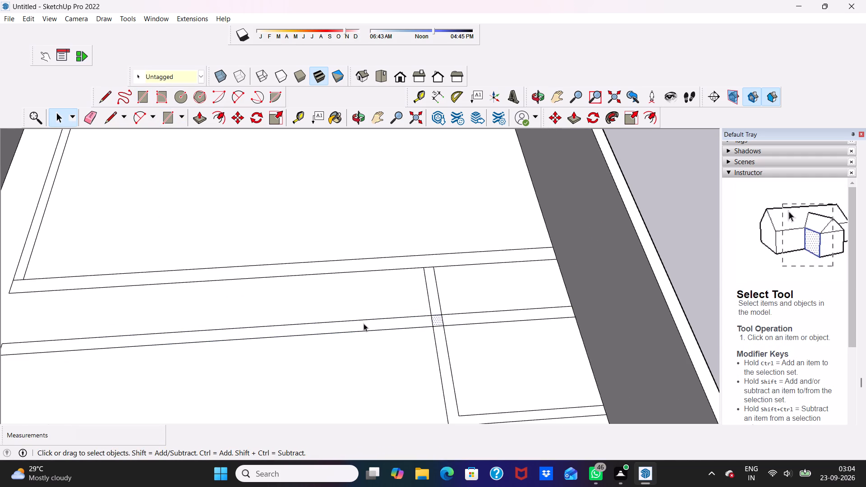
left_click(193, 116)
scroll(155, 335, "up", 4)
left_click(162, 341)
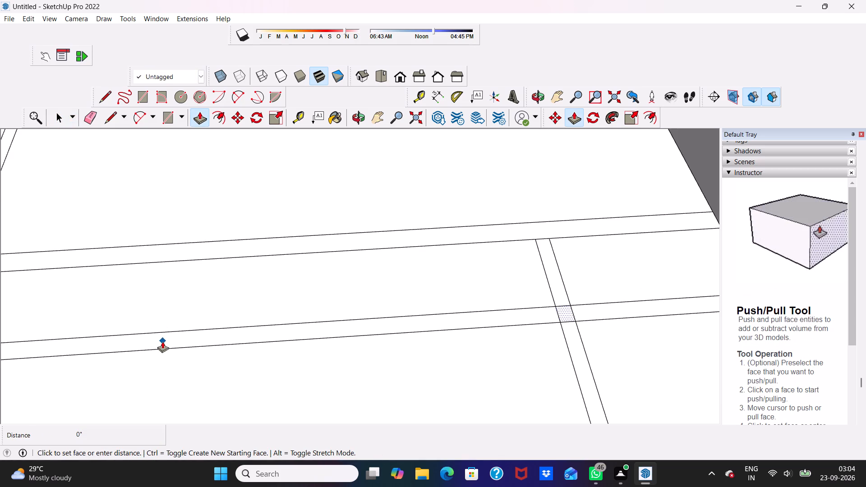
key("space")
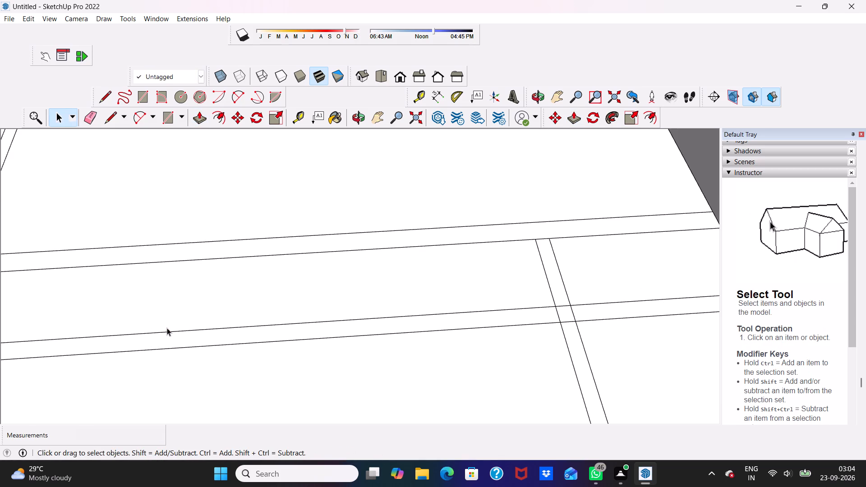
Push/Pull the long section of the thin rectangle up 10' to form a partition wall on the upper storey.
left_click(124, 338)
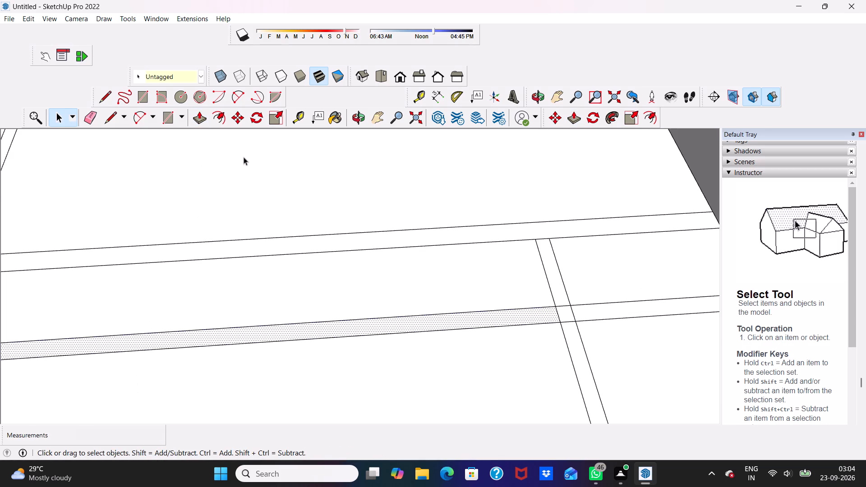
left_click(200, 112)
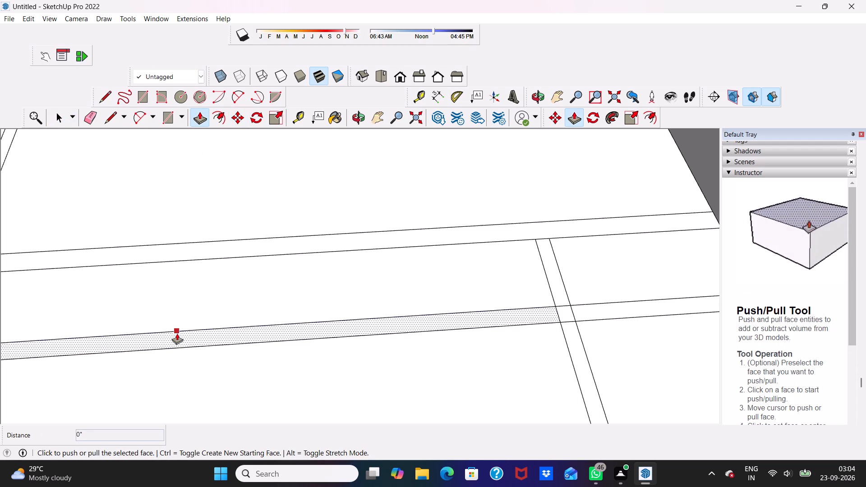
left_click(178, 335)
scroll(143, 259, "down", 2)
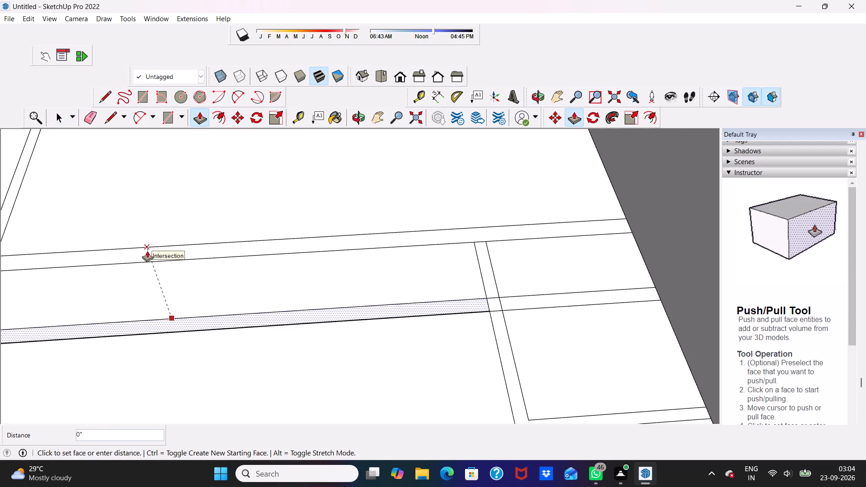
type("10'")
key("Return")
scroll(283, 202, "down", 7)
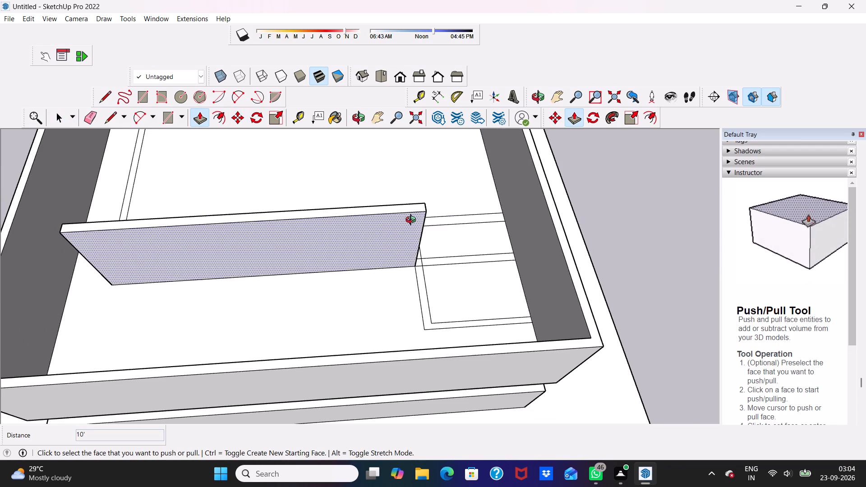
Extend the new partition wall's end face about 11' 2" over the small room's outline to meet the outer wall.
middle_click_drag(413, 221, 258, 213)
scroll(395, 255, "up", 4)
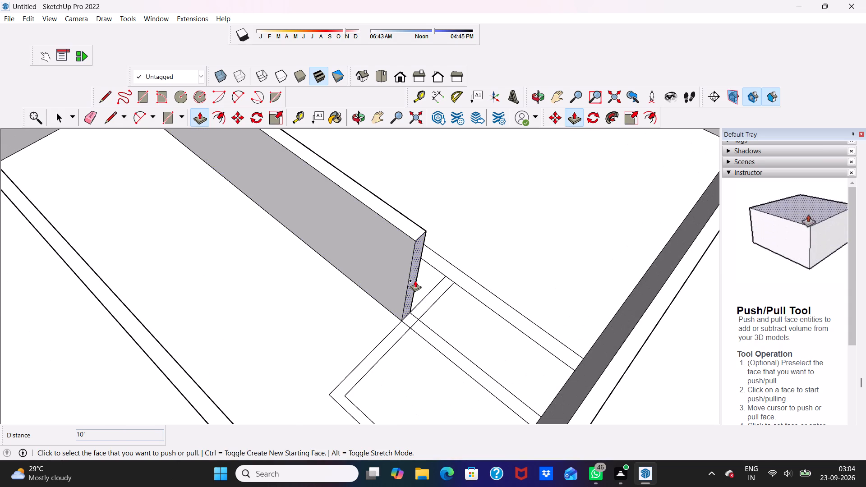
left_click(415, 280)
scroll(523, 404, "down", 2)
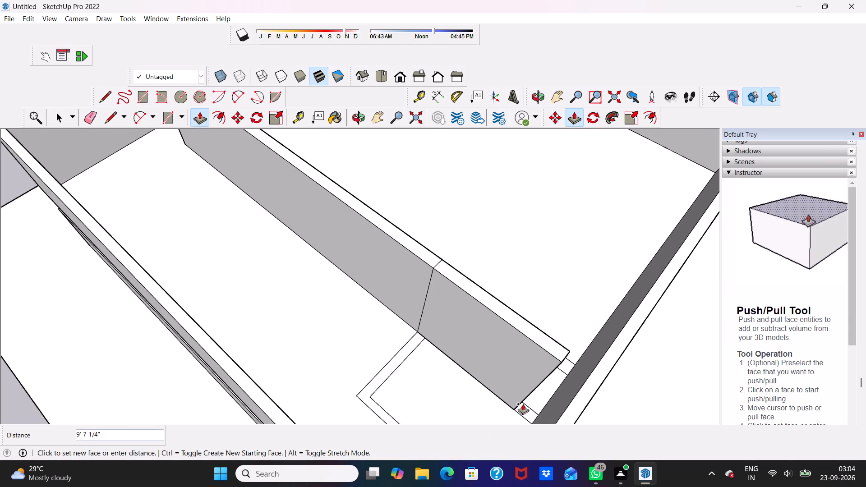
scroll(523, 404, "down", 2)
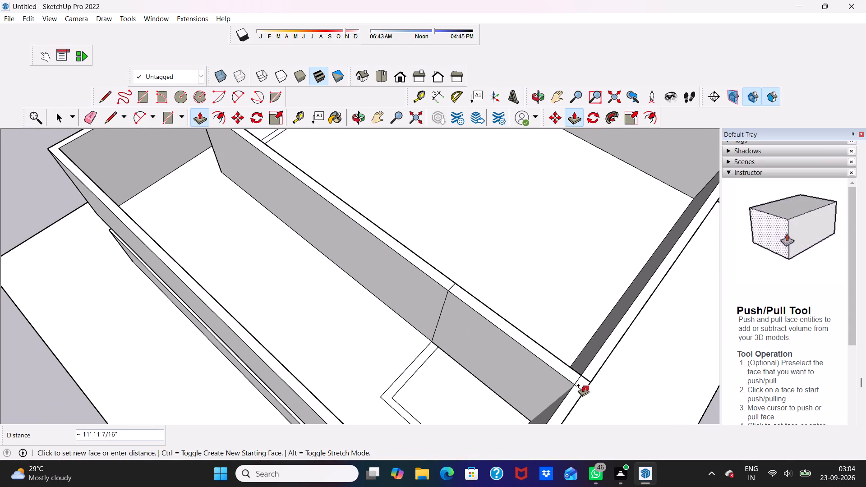
scroll(583, 385, "up", 3)
left_click(566, 390)
Examine the upper storey's new partition wall and the ground storey's rooms below it from several sides and from above.
scroll(559, 387, "down", 3)
middle_click_drag(559, 387, 637, 316)
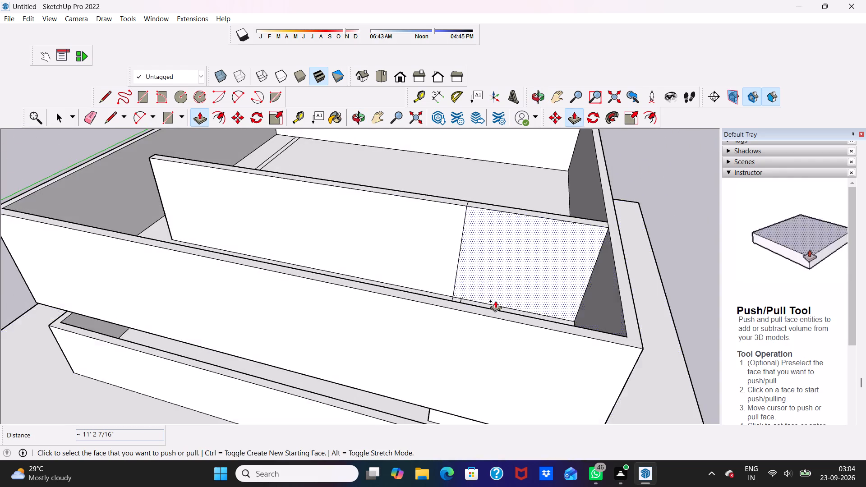
scroll(495, 301, "up", 5)
scroll(479, 276, "down", 1)
middle_click_drag(481, 276, 546, 165)
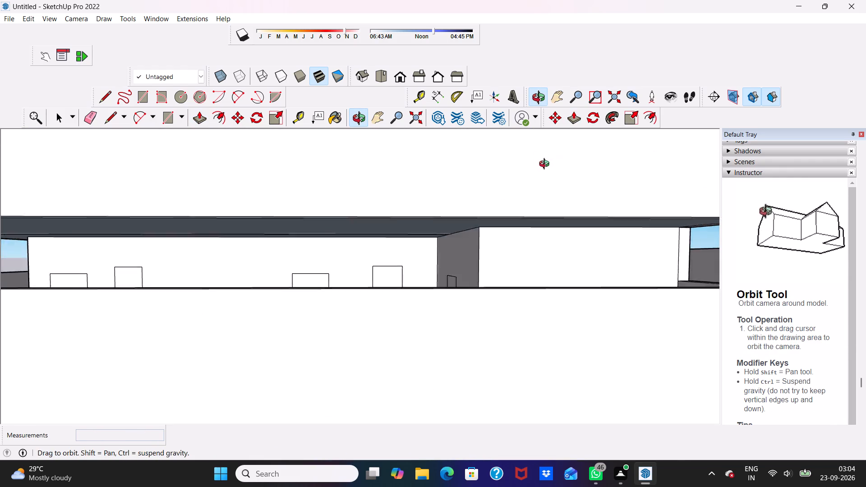
middle_click_drag(546, 165, 610, 186)
scroll(582, 186, "up", 1)
scroll(487, 181, "down", 9)
middle_click_drag(417, 216, 433, 218)
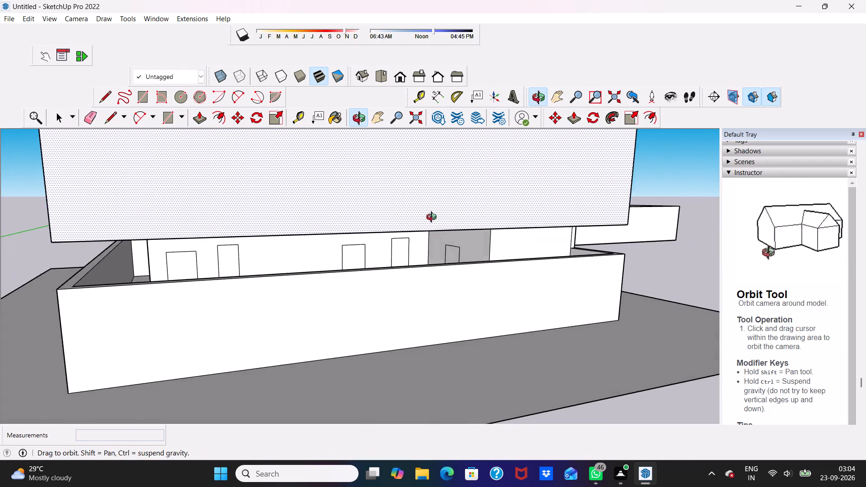
middle_click_drag(433, 218, 382, 176)
scroll(287, 244, "up", 10)
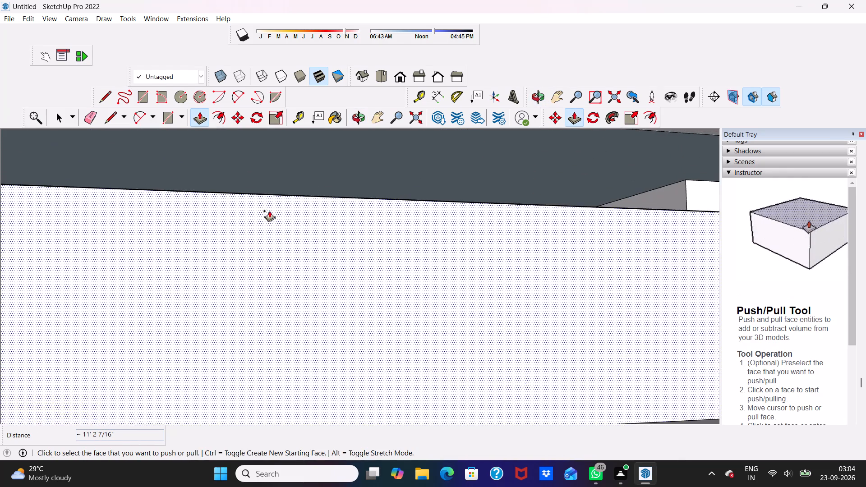
middle_click_drag(272, 193, 274, 248)
scroll(272, 193, "down", 1)
scroll(274, 248, "up", 1)
key("space")
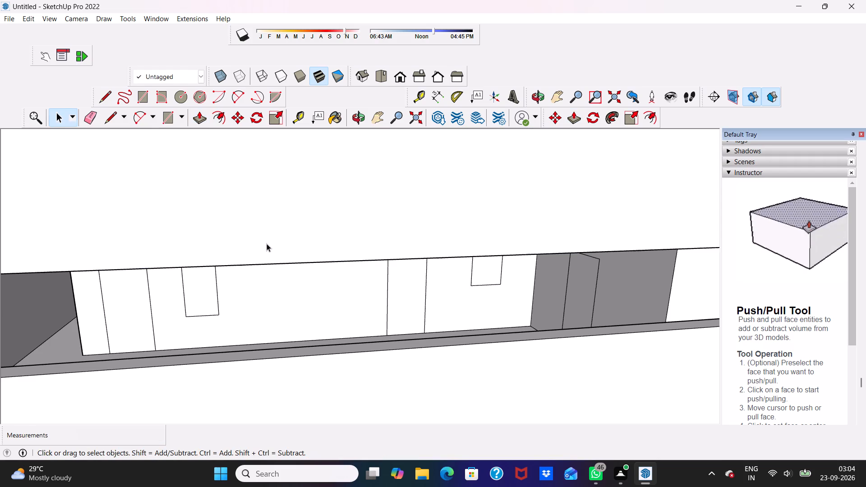
scroll(301, 315, "down", 5)
middle_click_drag(433, 291, 433, 279)
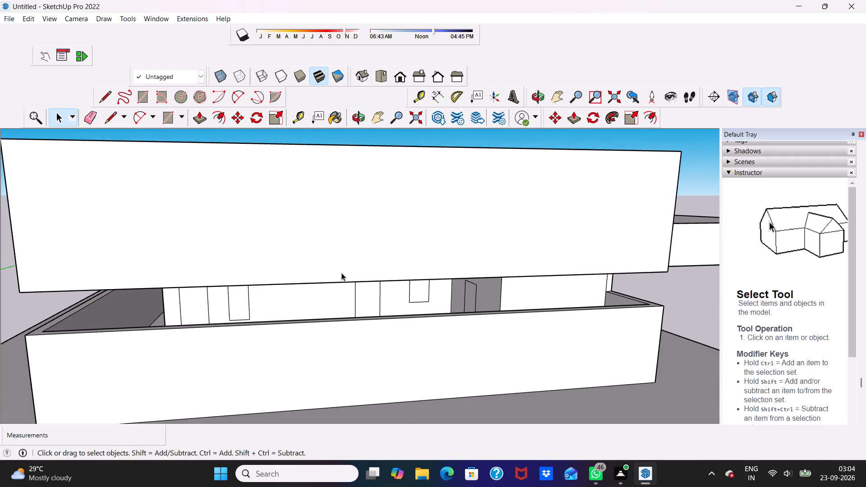
scroll(280, 292, "down", 5)
middle_click_drag(304, 251, 288, 345)
scroll(245, 303, "up", 4)
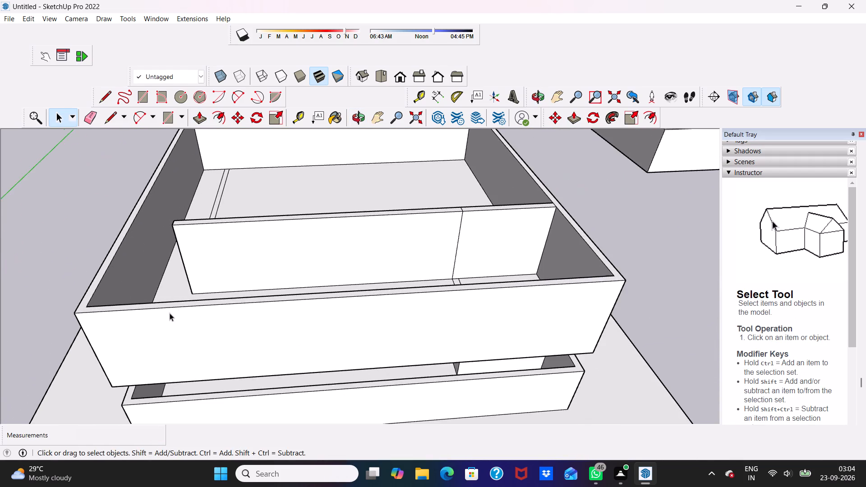
scroll(170, 313, "up", 1)
scroll(190, 286, "down", 3)
middle_click_drag(205, 304, 424, 322)
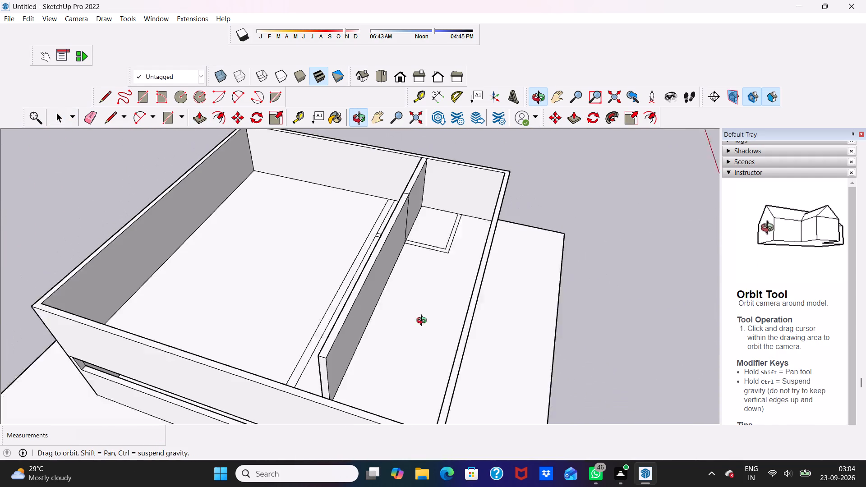
middle_click_drag(424, 322, 424, 321)
middle_click_drag(252, 340, 421, 355)
scroll(478, 318, "up", 2)
scroll(497, 292, "down", 5)
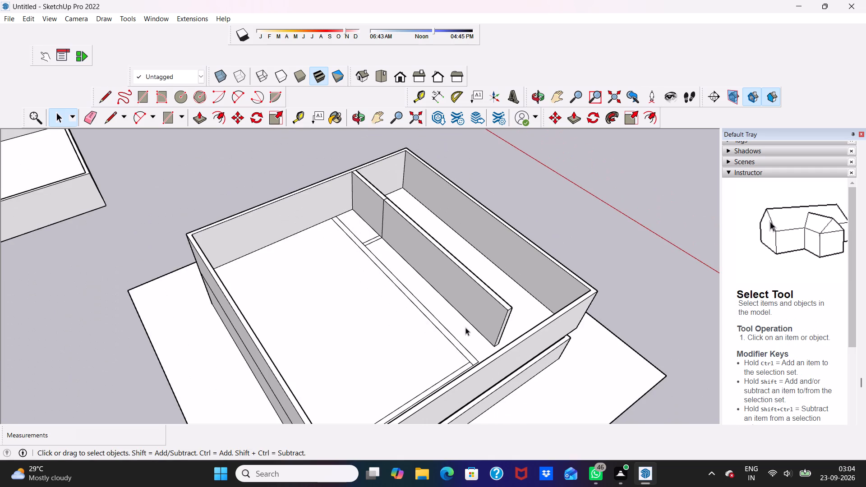
Push/Pull the short floor strip of the large room's outline, perpendicular to the long partition, up 10'.
middle_click_drag(412, 377, 516, 358)
scroll(514, 345, "up", 5)
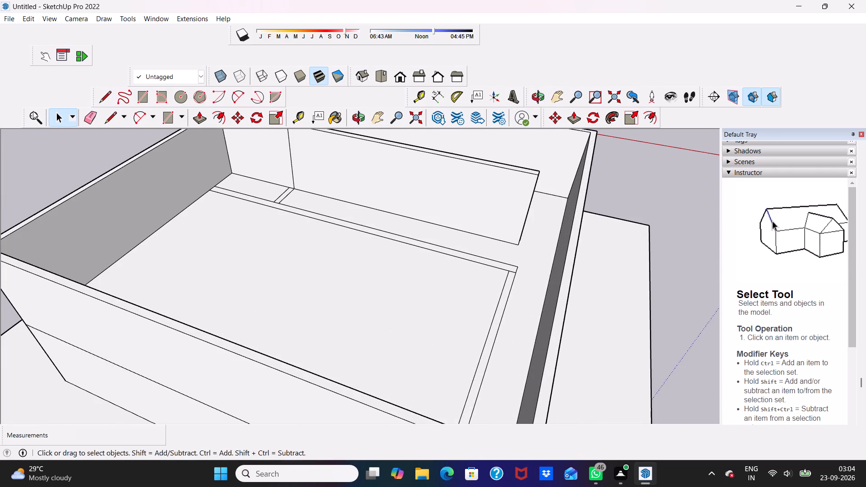
left_click(202, 116)
scroll(462, 361, "up", 2)
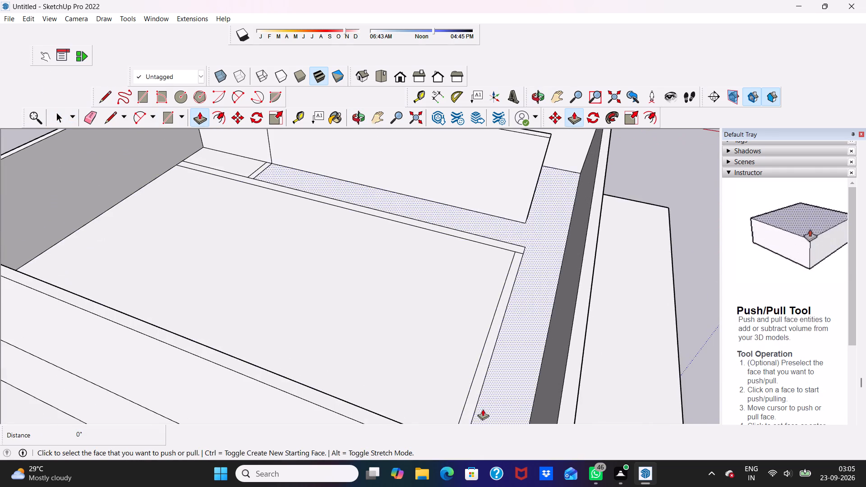
scroll(482, 409, "down", 3)
scroll(474, 400, "up", 2)
left_click(471, 404)
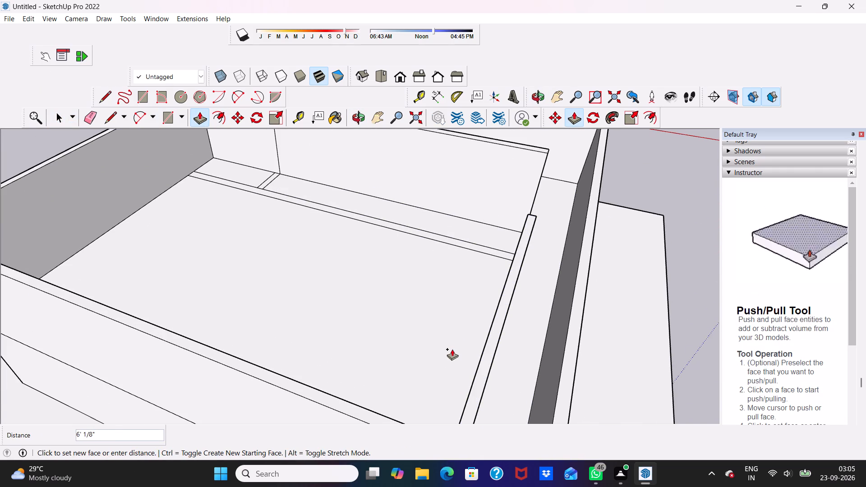
type("10'")
key("Return")
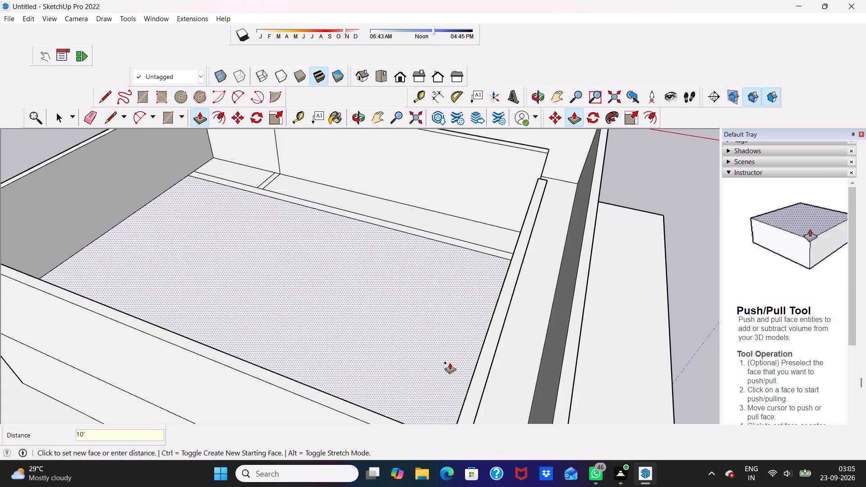
Extend the short partition's end face about 5' 6 3/8" along the floor strip to reach the end of the long partition.
scroll(493, 409, "down", 2)
middle_click_drag(437, 251, 112, 293)
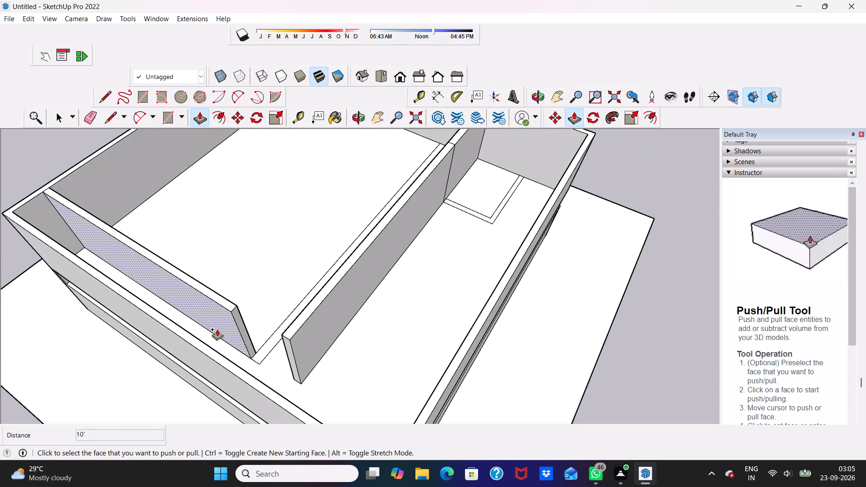
scroll(217, 329, "up", 1)
scroll(217, 329, "down", 1)
scroll(219, 330, "up", 3)
left_click(249, 326)
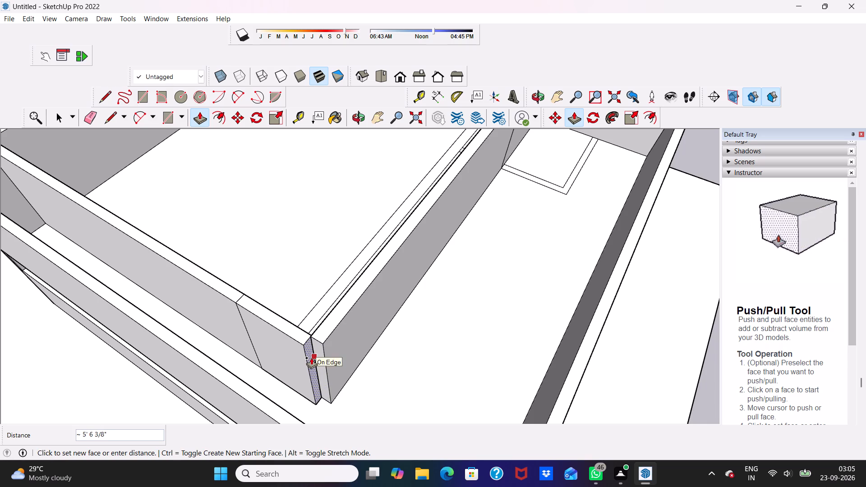
left_click(311, 358)
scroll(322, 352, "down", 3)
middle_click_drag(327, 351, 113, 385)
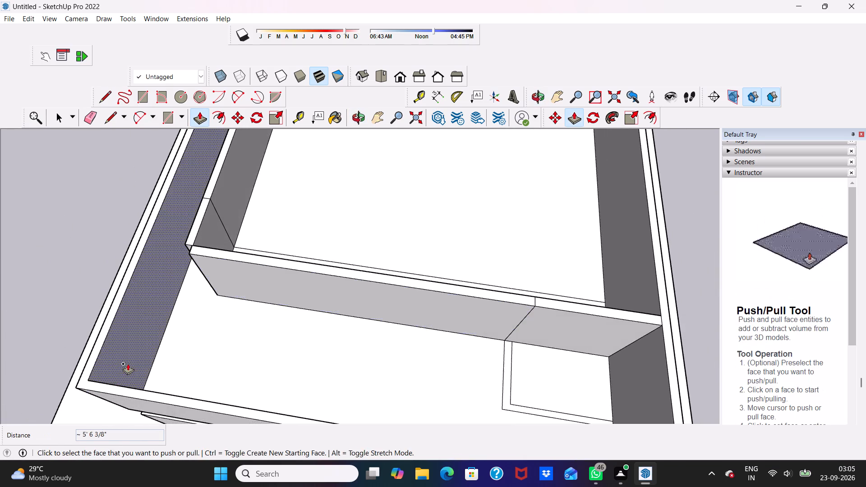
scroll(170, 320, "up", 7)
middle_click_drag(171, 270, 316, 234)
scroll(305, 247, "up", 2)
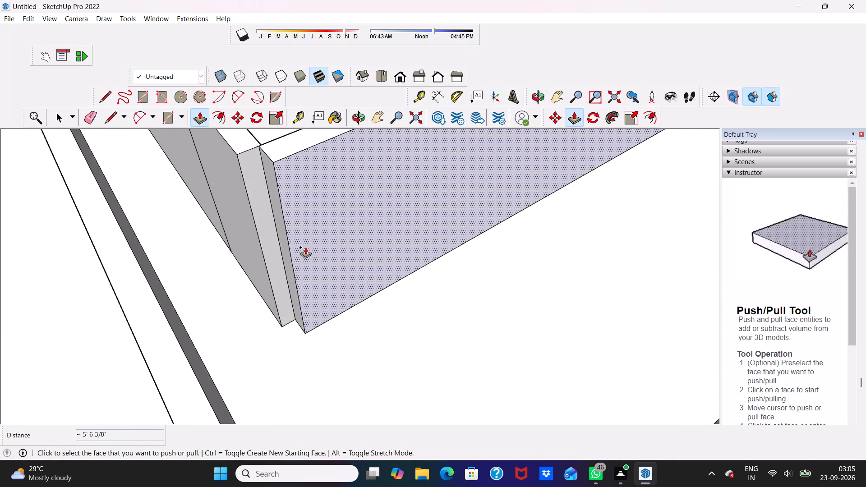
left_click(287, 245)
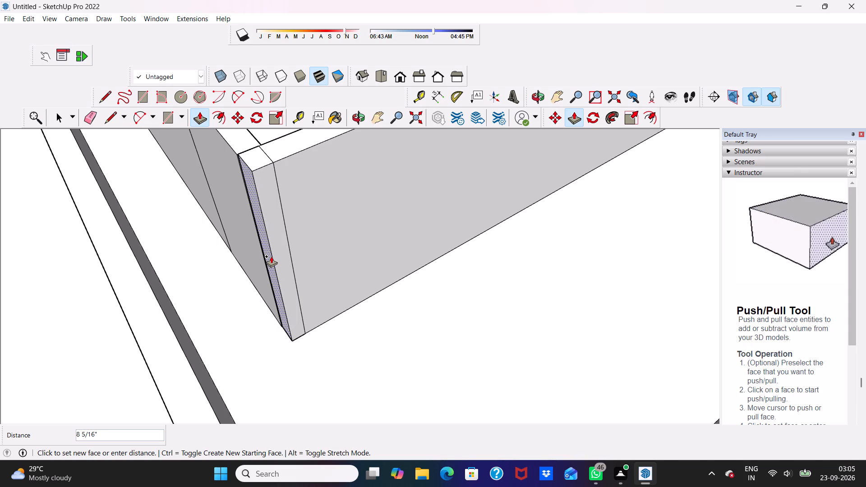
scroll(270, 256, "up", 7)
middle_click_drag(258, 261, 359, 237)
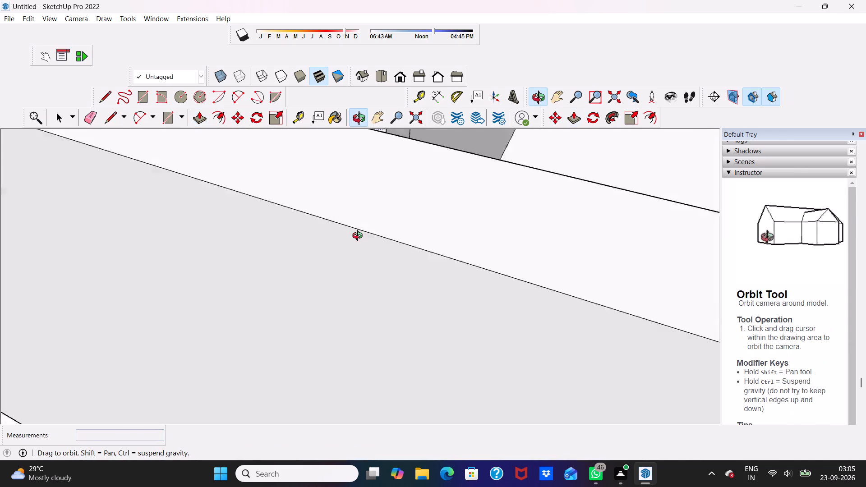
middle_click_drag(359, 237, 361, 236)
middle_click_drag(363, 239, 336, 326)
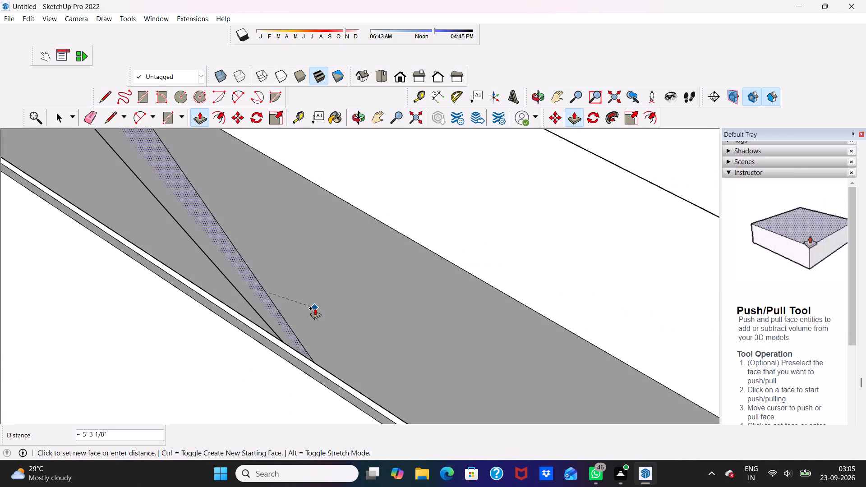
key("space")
Extend the long partition's end face about 8 1/4" toward the outer side of the short partition at their corner.
scroll(314, 308, "down", 8)
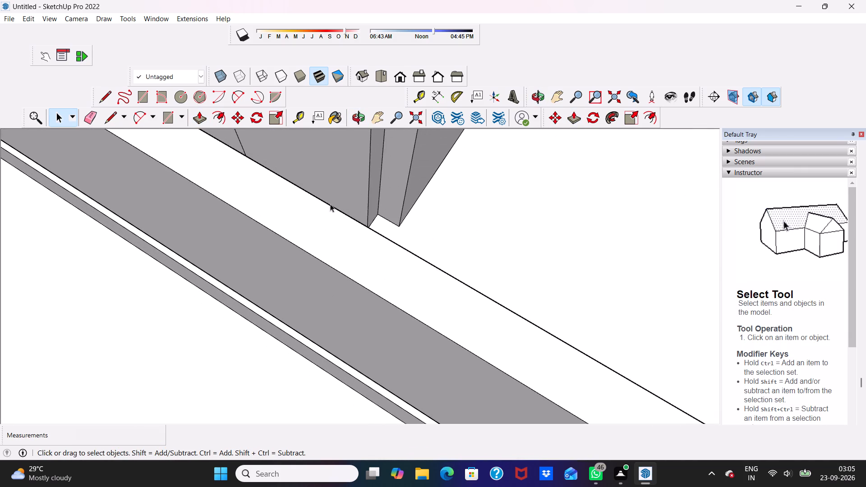
scroll(352, 193, "up", 3)
left_click(396, 188)
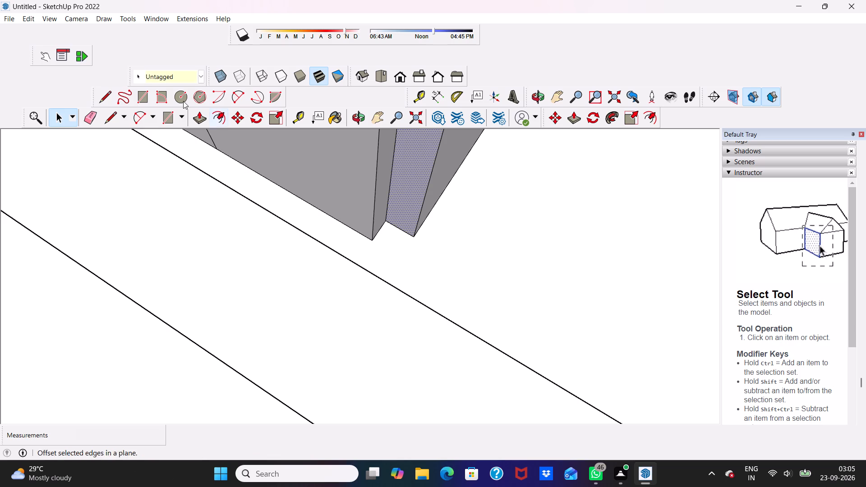
left_click(201, 114)
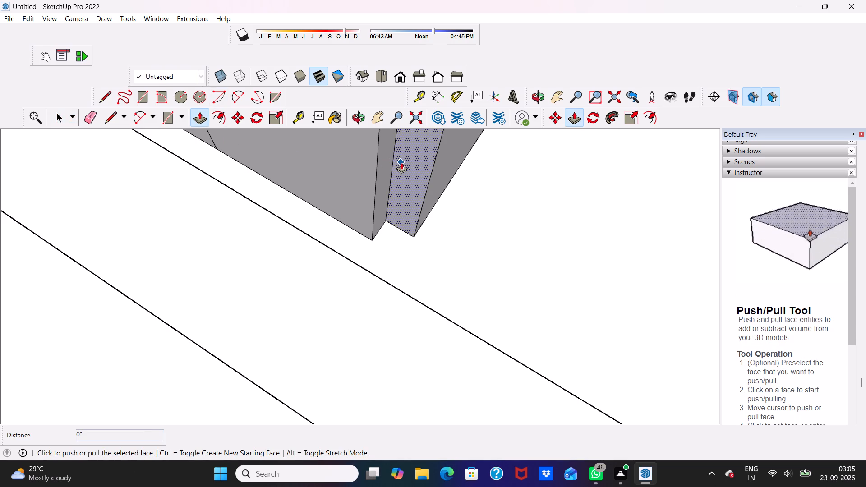
left_click_drag(403, 162, 393, 185)
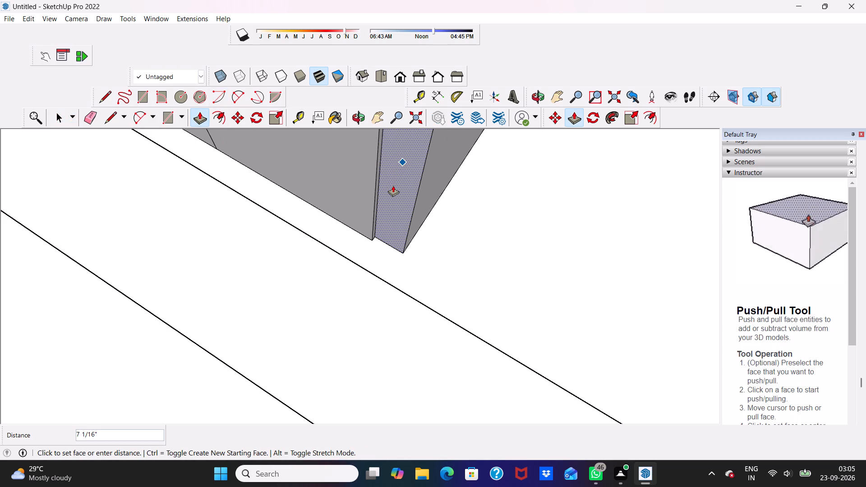
left_click_drag(393, 185, 392, 190)
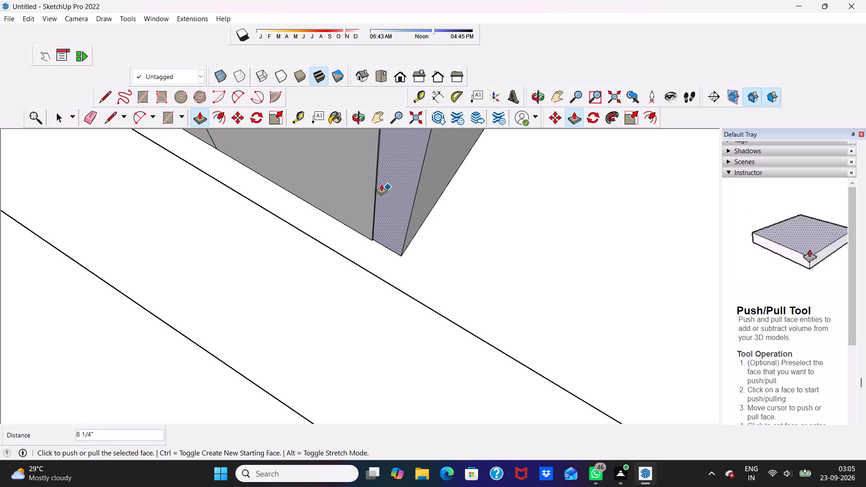
Examine the corner where the upper storey's long and short partitions meet, from the front, from above and close up.
scroll(380, 184, "up", 4)
middle_click_drag(377, 180, 440, 168)
middle_click_drag(441, 168, 330, 194)
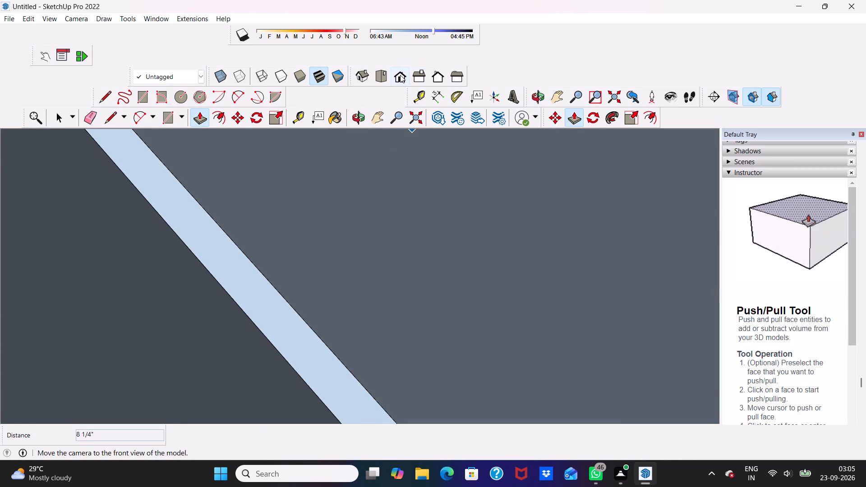
left_click(400, 75)
scroll(381, 96, "down", 5)
scroll(241, 188, "down", 4)
left_click(401, 77)
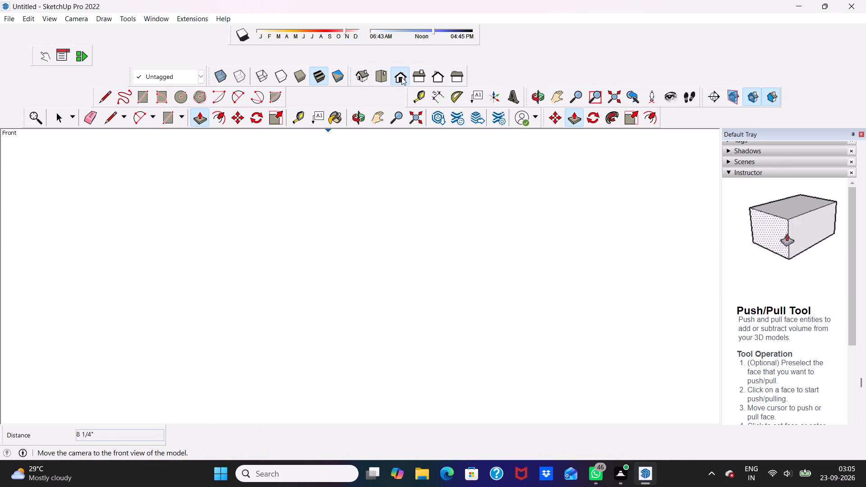
scroll(401, 77, "down", 20)
scroll(401, 77, "down", 10)
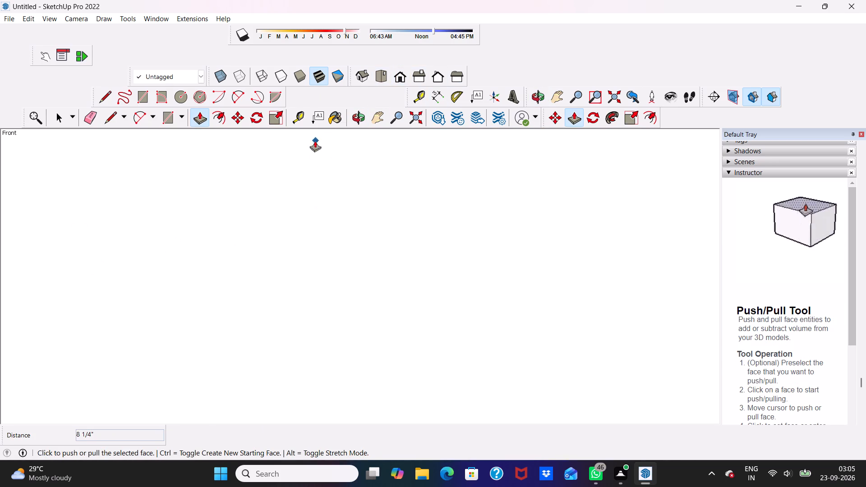
scroll(315, 141, "down", 7)
scroll(293, 172, "up", 1)
scroll(293, 172, "down", 17)
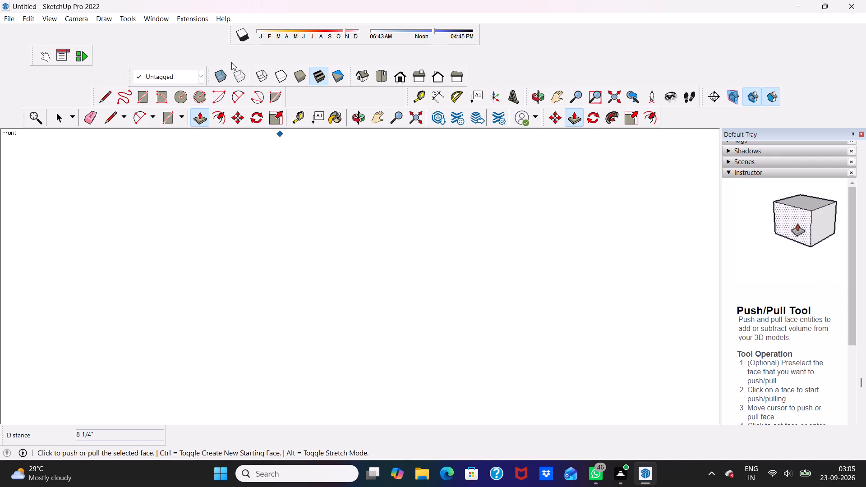
scroll(209, 41, "down", 8)
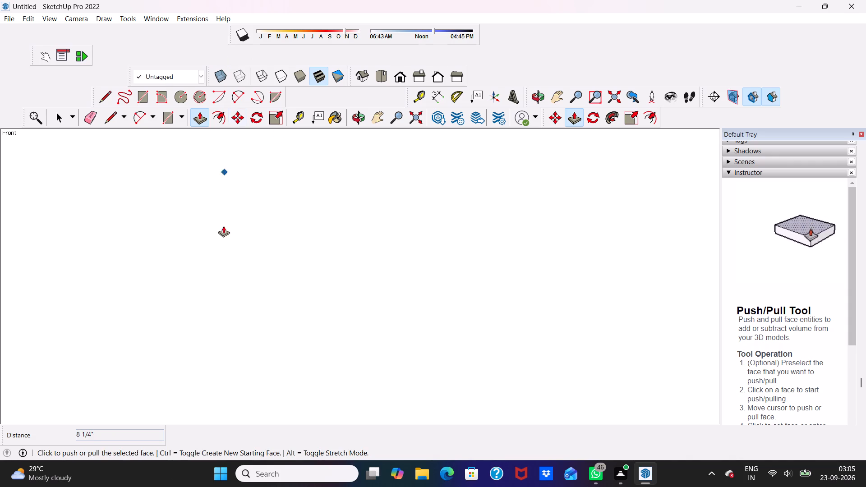
scroll(223, 226, "down", 20)
scroll(223, 226, "down", 2)
scroll(331, 187, "up", 4)
scroll(331, 187, "down", 4)
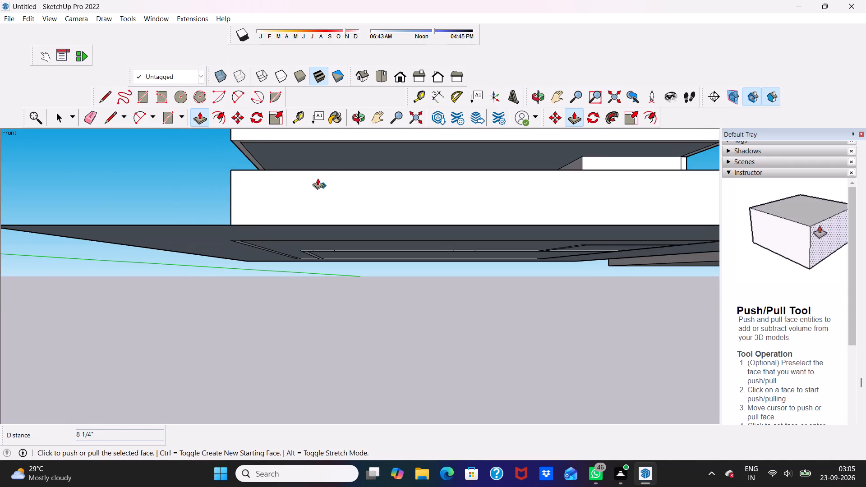
scroll(310, 171, "down", 11)
middle_click_drag(320, 170, 302, 330)
scroll(319, 256, "up", 6)
scroll(285, 136, "up", 7)
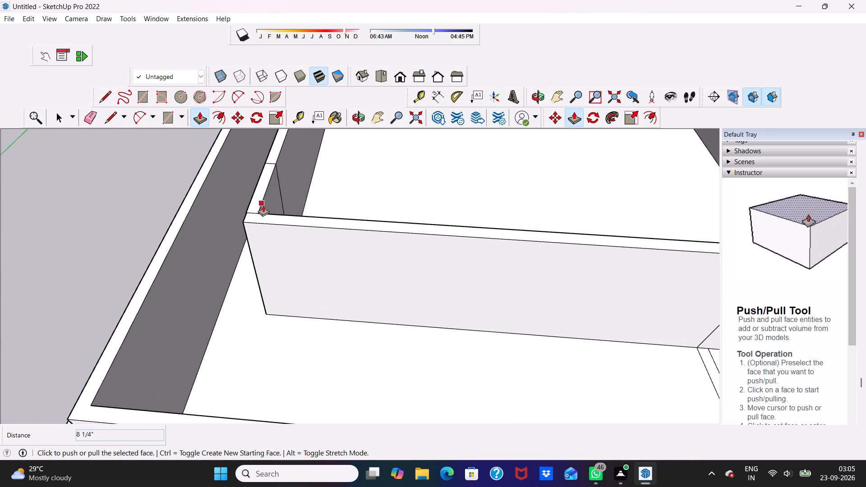
middle_click_drag(260, 221, 514, 232)
scroll(432, 278, "up", 5)
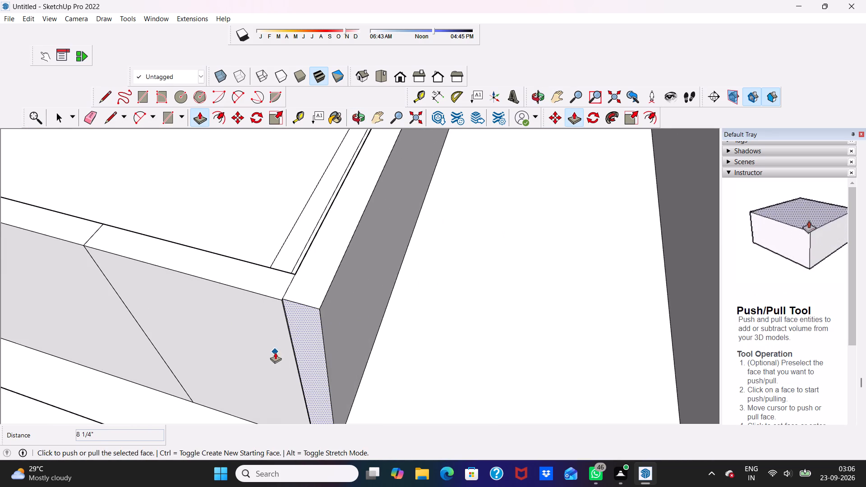
scroll(278, 337, "up", 18)
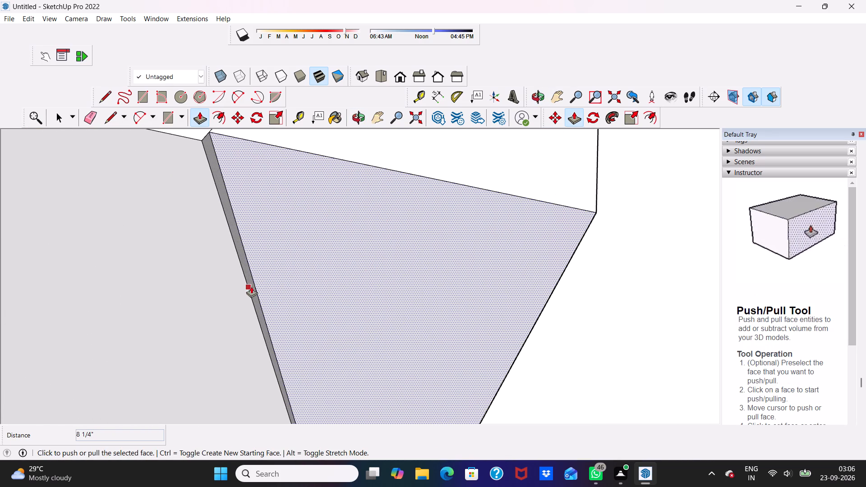
scroll(244, 234, "up", 6)
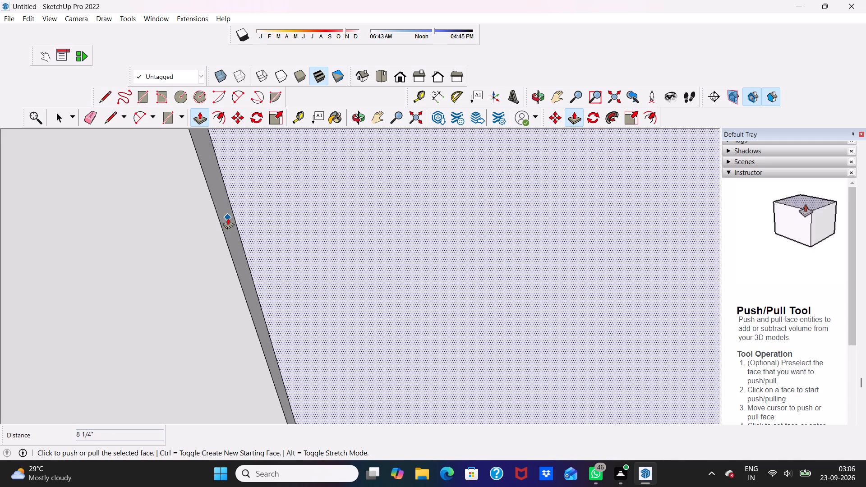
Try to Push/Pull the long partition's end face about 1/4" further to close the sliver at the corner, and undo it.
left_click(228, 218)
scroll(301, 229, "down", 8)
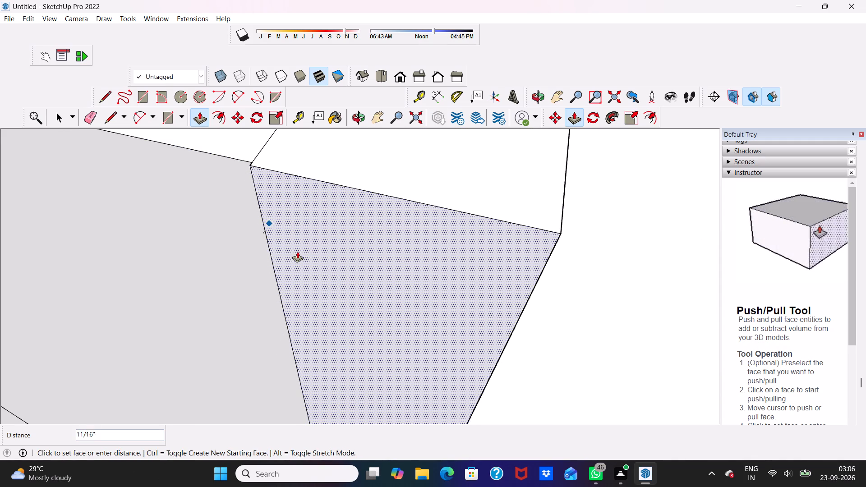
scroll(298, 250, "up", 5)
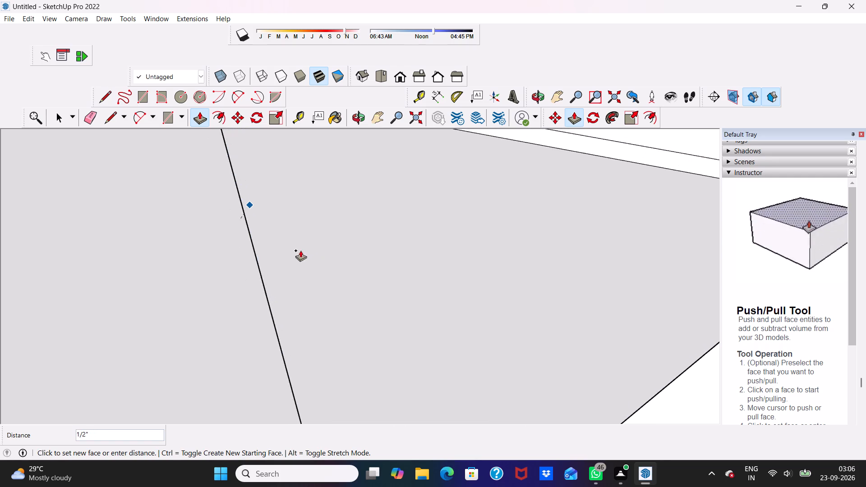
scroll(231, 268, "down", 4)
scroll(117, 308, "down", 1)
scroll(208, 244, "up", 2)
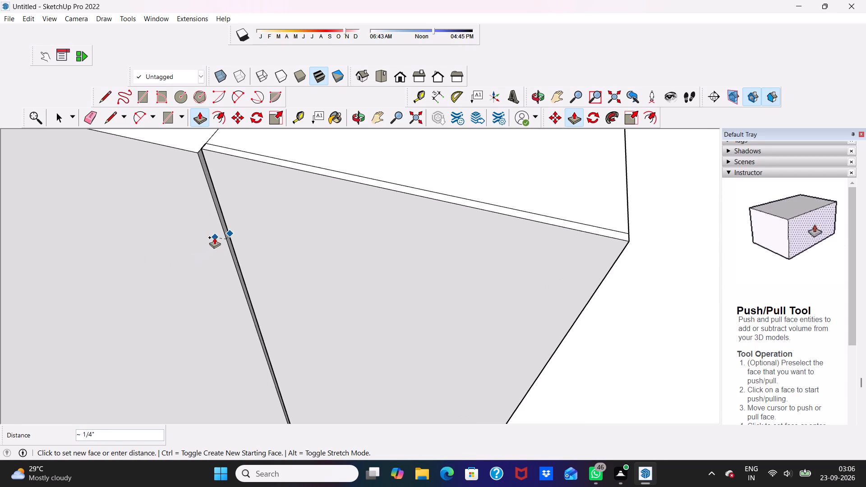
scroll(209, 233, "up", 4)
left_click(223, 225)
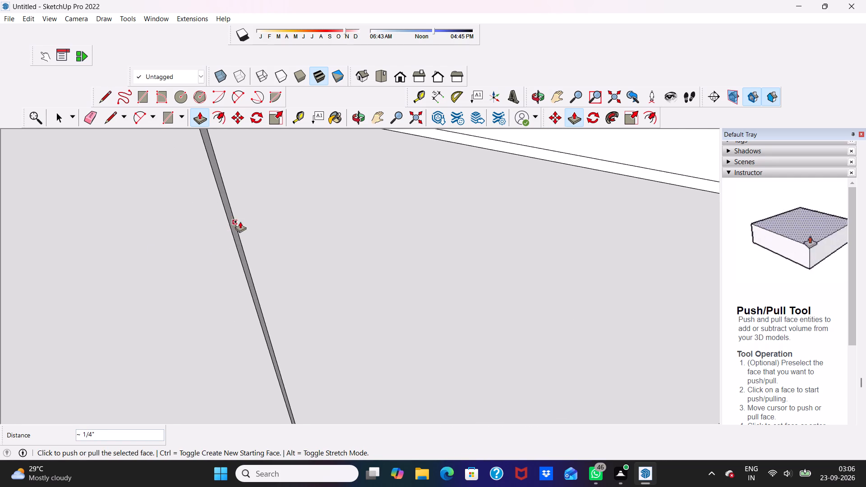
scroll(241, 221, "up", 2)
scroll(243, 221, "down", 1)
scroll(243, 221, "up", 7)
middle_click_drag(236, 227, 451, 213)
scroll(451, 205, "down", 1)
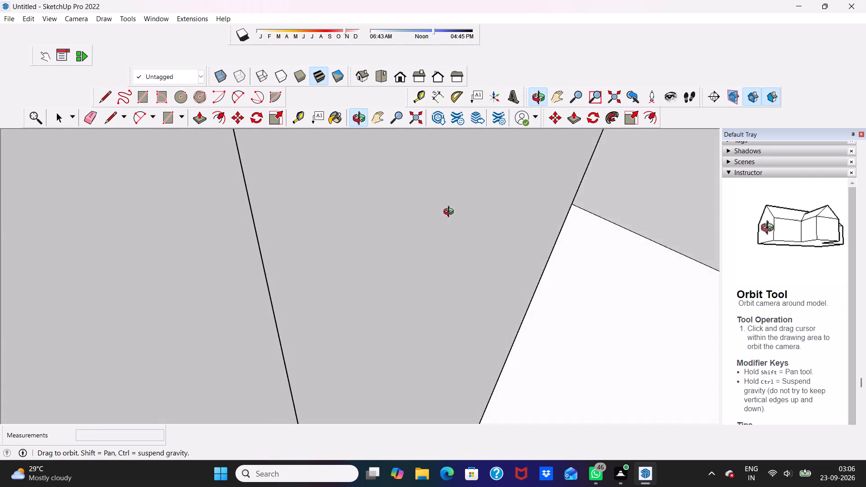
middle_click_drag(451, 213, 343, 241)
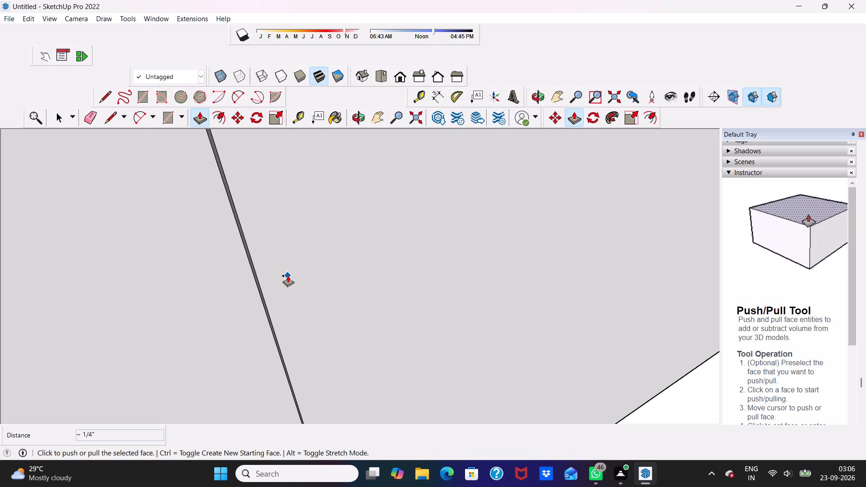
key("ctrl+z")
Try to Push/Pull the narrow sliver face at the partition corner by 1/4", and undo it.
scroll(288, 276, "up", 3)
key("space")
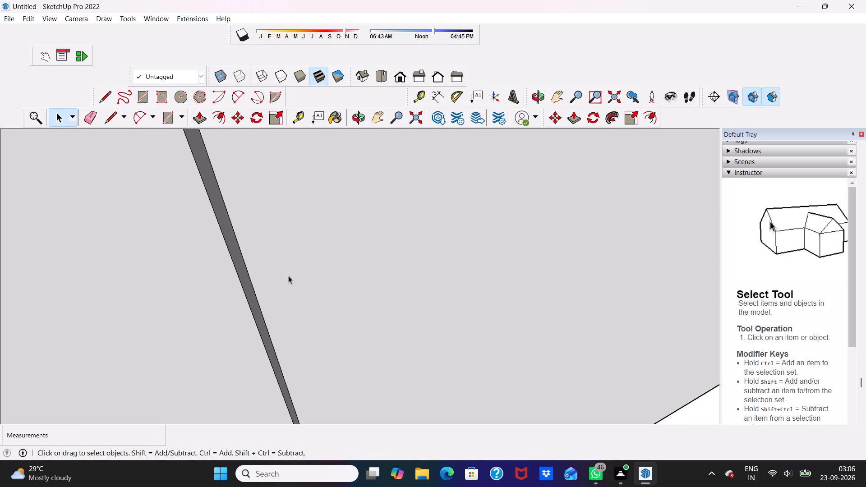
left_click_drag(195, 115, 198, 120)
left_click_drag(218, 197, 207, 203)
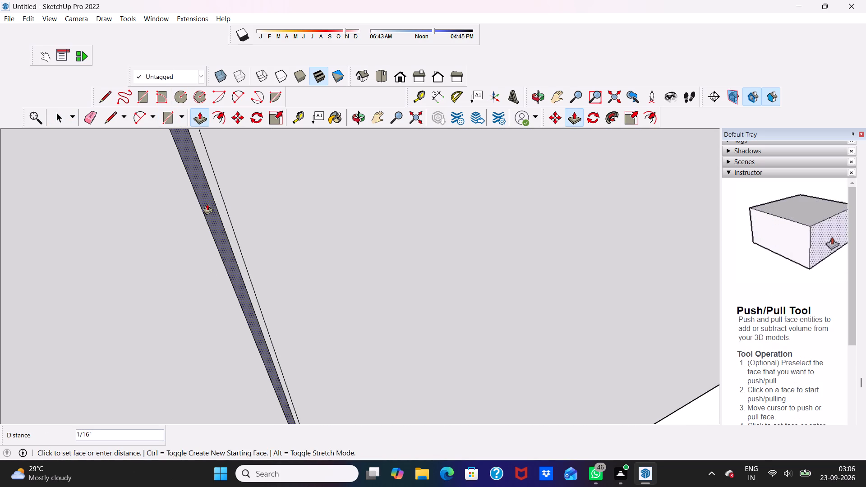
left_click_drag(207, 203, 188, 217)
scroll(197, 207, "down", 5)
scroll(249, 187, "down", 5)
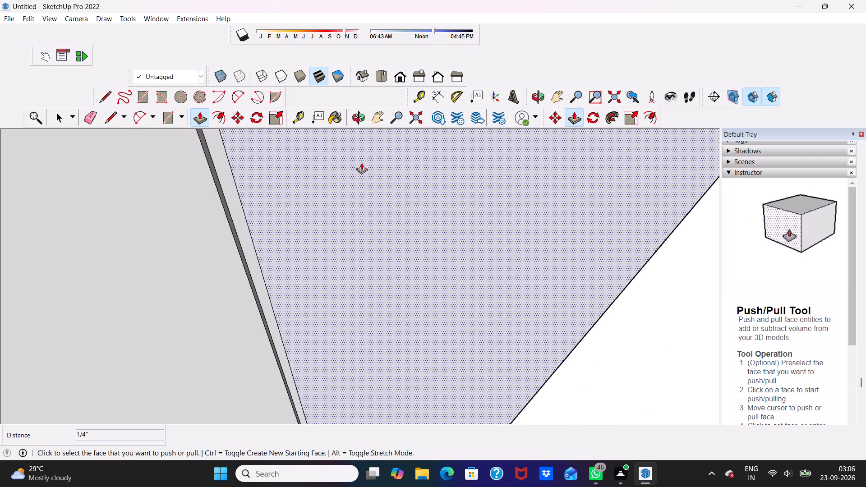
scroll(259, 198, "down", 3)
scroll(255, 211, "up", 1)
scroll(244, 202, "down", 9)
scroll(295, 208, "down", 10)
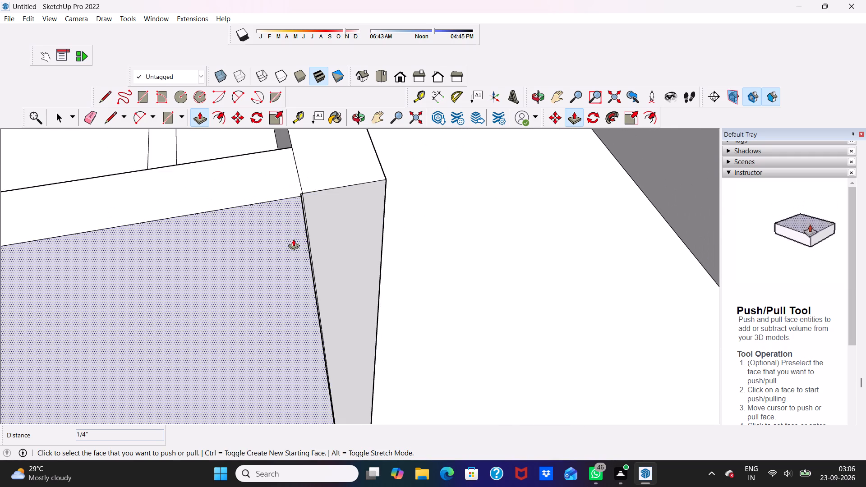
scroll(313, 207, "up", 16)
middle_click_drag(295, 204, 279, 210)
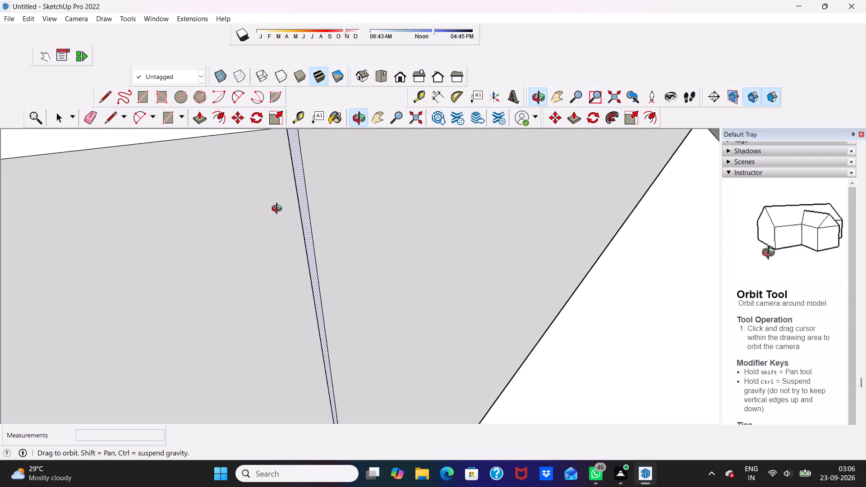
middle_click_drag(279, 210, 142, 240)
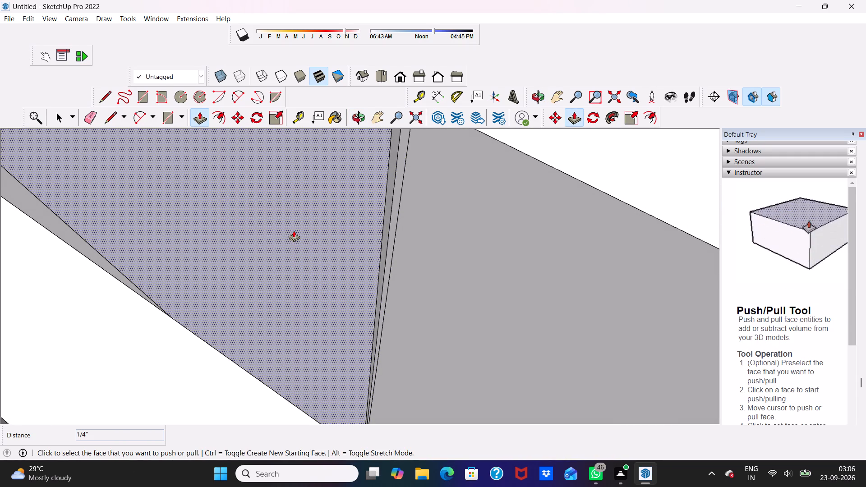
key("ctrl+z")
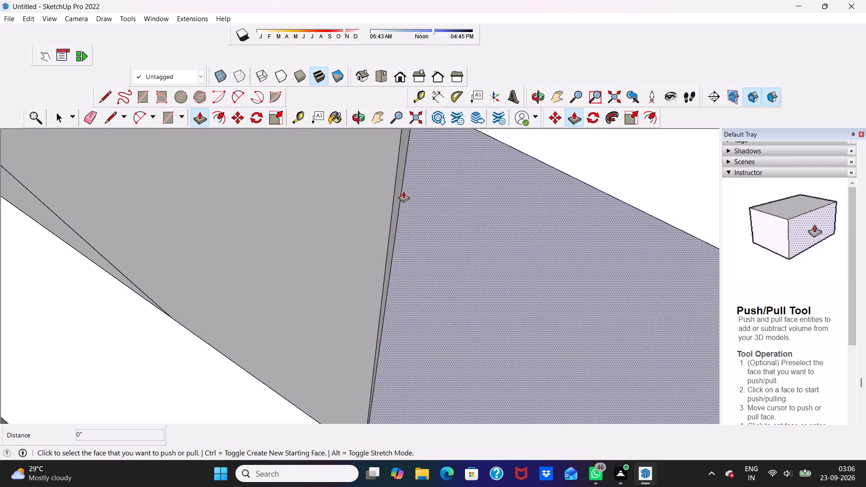
Push/Pull the narrow sliver face at the upper storey's partition corner about 4 3/8", and another 6 13/16" to the partition's outer face.
left_click_drag(396, 191, 483, 238)
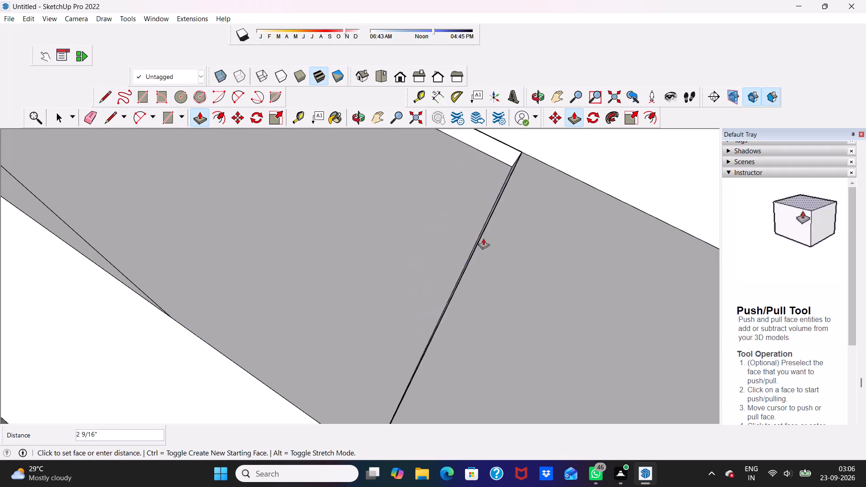
left_click_drag(483, 238, 561, 246)
scroll(511, 219, "down", 11)
scroll(563, 233, "down", 1)
middle_click_drag(563, 233, 548, 225)
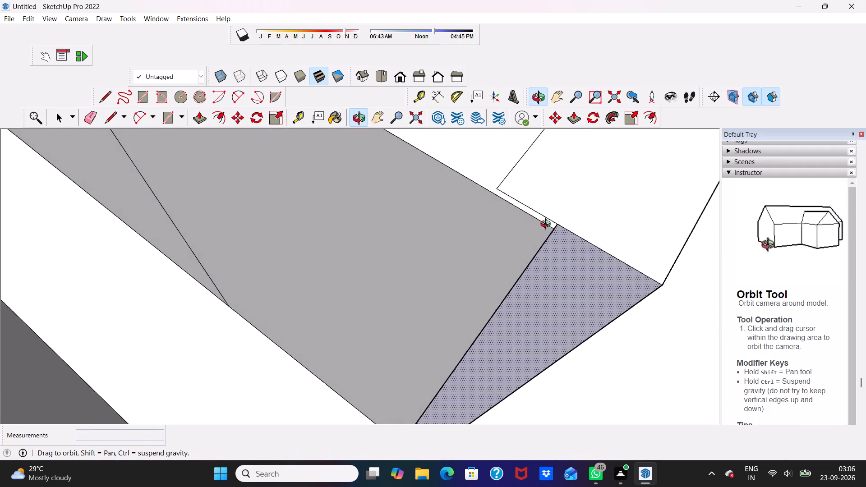
middle_click_drag(548, 225, 405, 169)
scroll(402, 172, "up", 1)
scroll(385, 211, "down", 11)
scroll(445, 295, "up", 3)
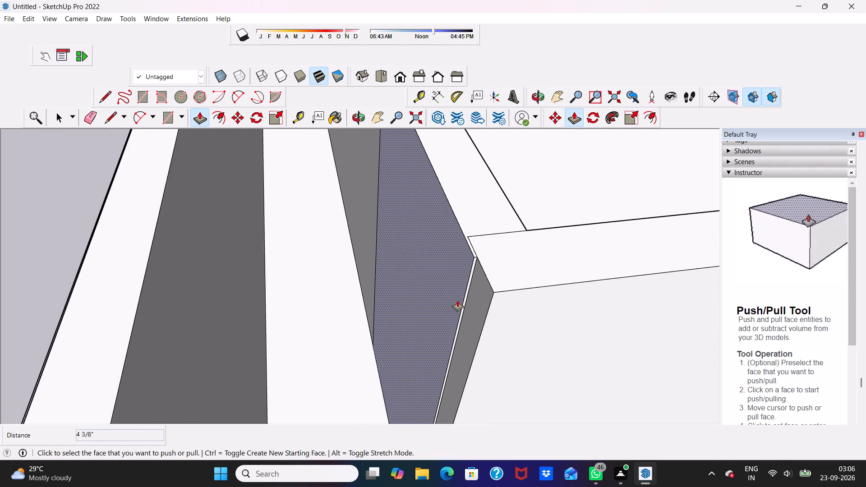
scroll(466, 294, "up", 9)
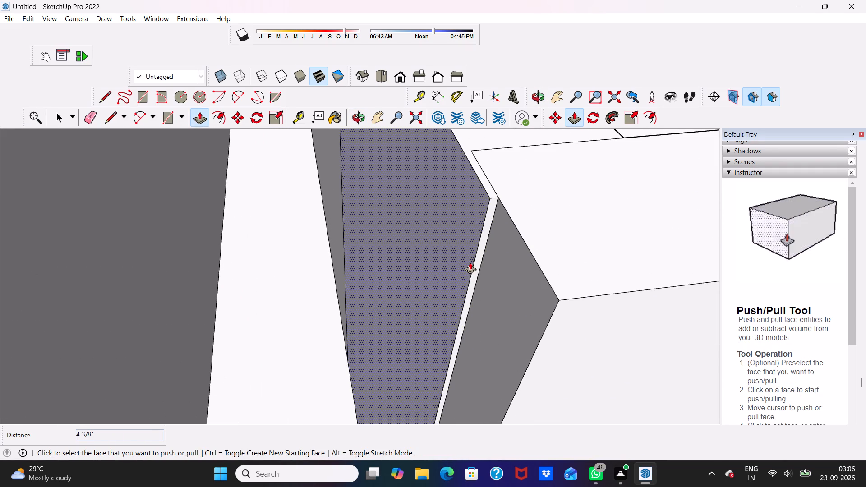
left_click(474, 270)
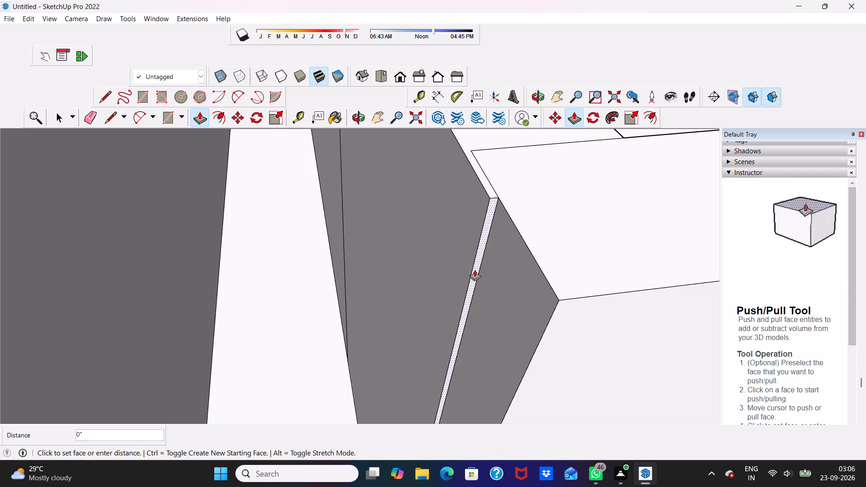
scroll(523, 337, "down", 1)
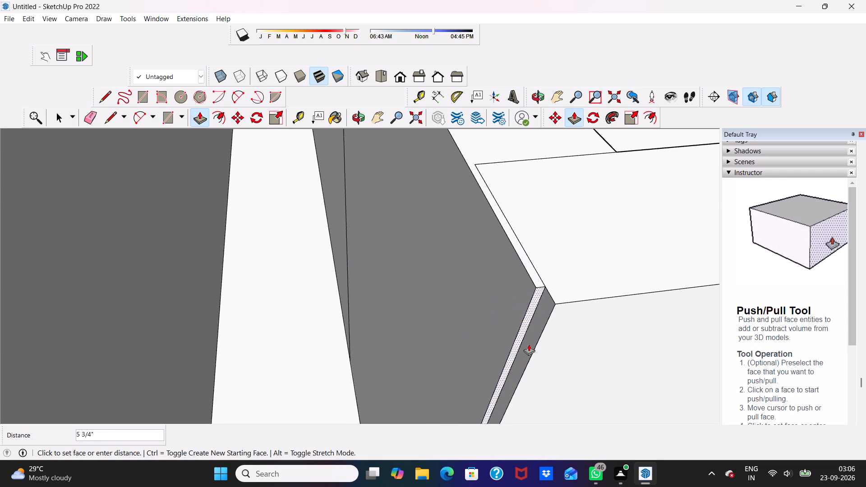
scroll(530, 344, "up", 3)
scroll(516, 330, "down", 1)
middle_click_drag(516, 330, 433, 243)
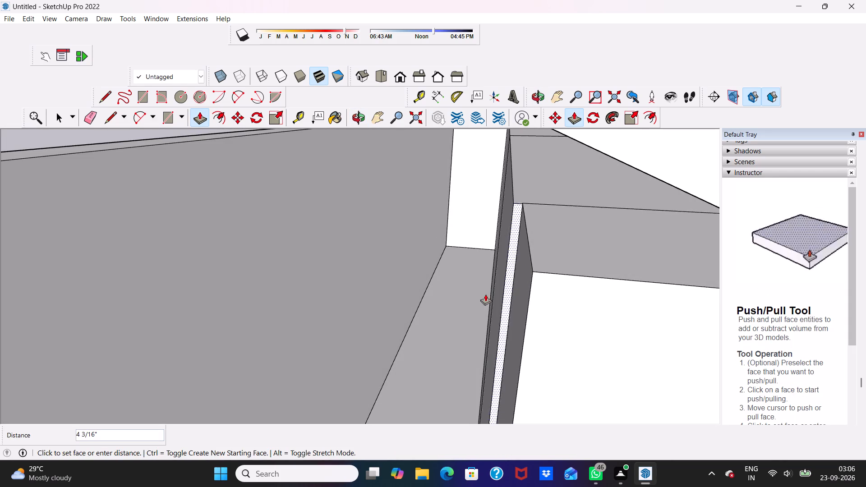
left_click(531, 321)
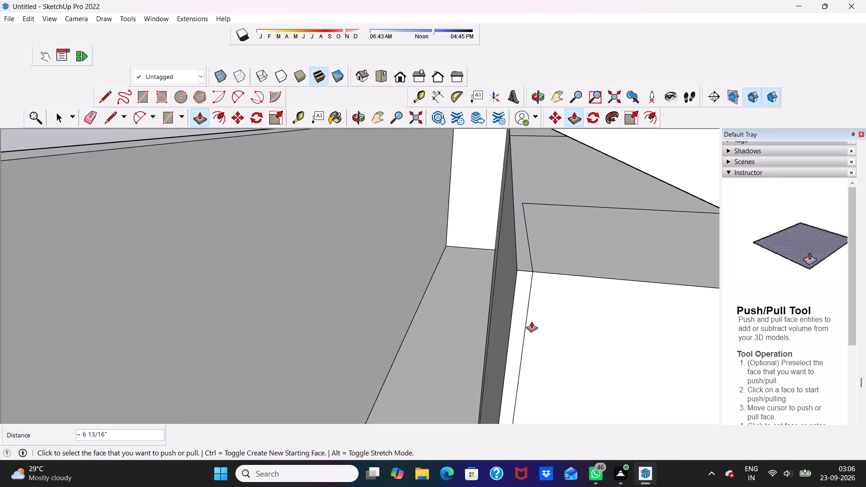
Erase the leftover vertical edge on the long partition's outer face beside the corner.
scroll(511, 306, "up", 6)
middle_click_drag(494, 285, 473, 249)
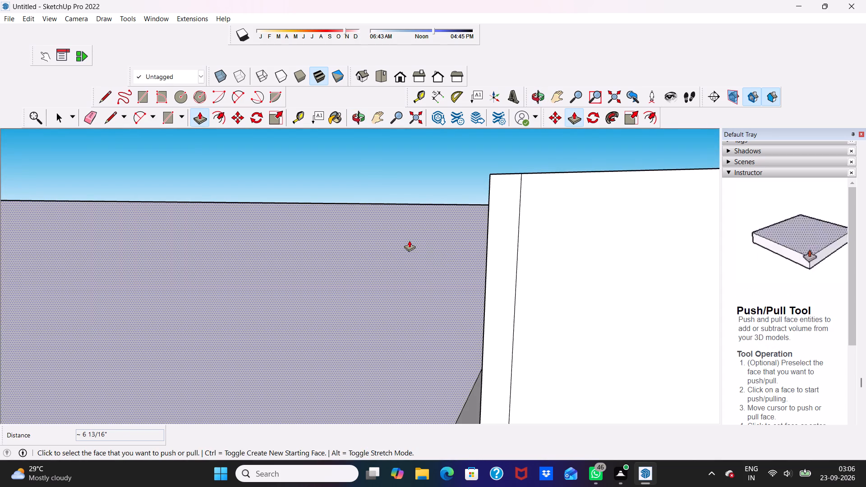
key("space")
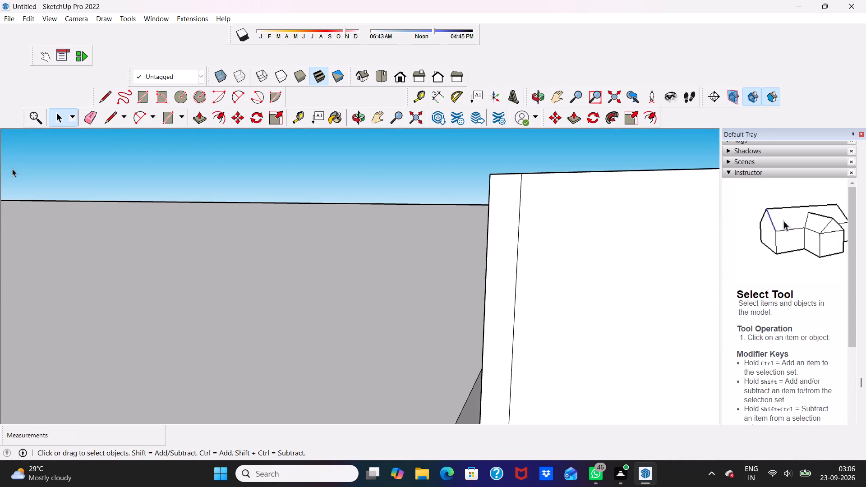
left_click(12, 167)
left_click(92, 117)
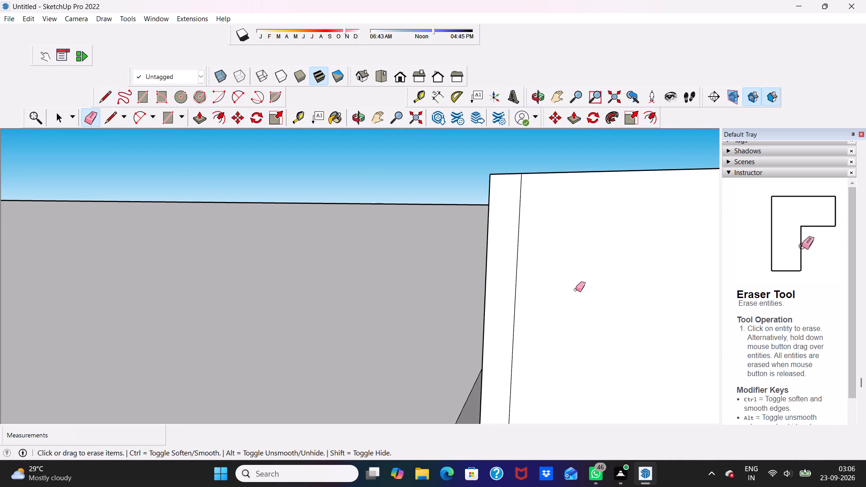
left_click(516, 257)
Erase the faint vertical seam on the short partition's outer face beside the corner.
scroll(444, 197, "down", 4)
scroll(541, 236, "up", 4)
scroll(542, 230, "down", 3)
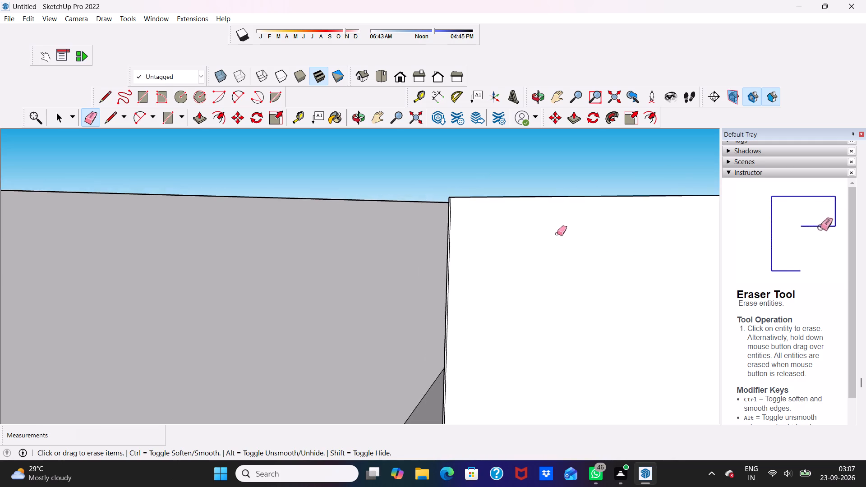
scroll(557, 234, "down", 5)
scroll(396, 195, "down", 9)
middle_click_drag(298, 246, 559, 243)
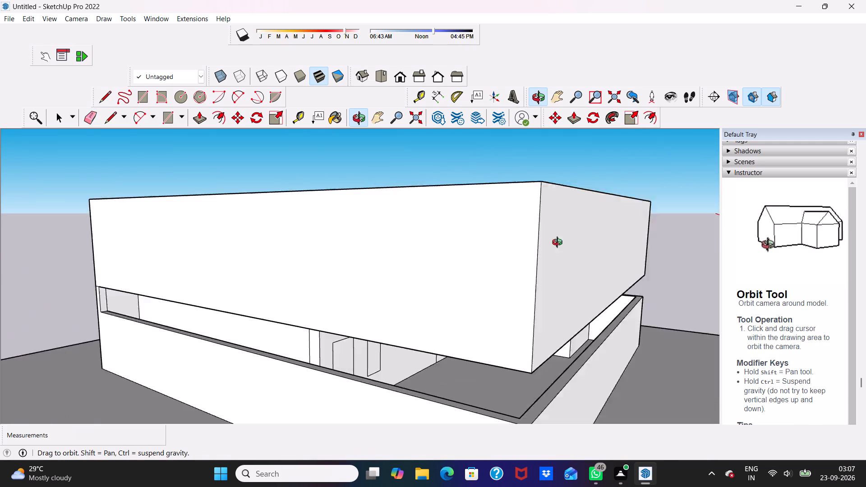
middle_click_drag(559, 243, 428, 322)
scroll(347, 212, "up", 4)
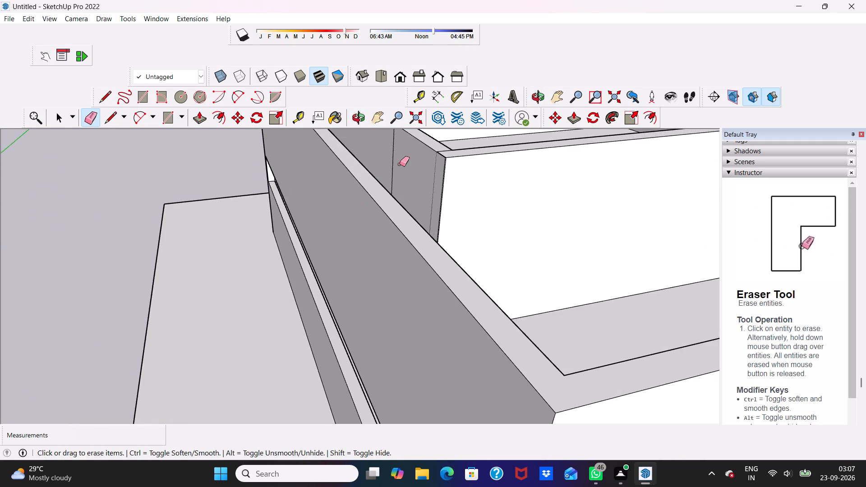
scroll(418, 166, "up", 8)
scroll(436, 171, "down", 7)
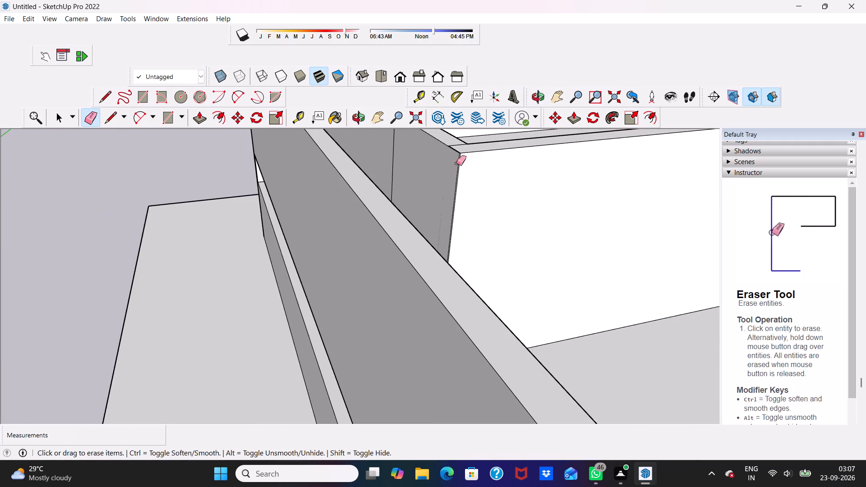
scroll(456, 157, "down", 4)
scroll(471, 149, "up", 2)
scroll(450, 151, "down", 1)
left_click(445, 169)
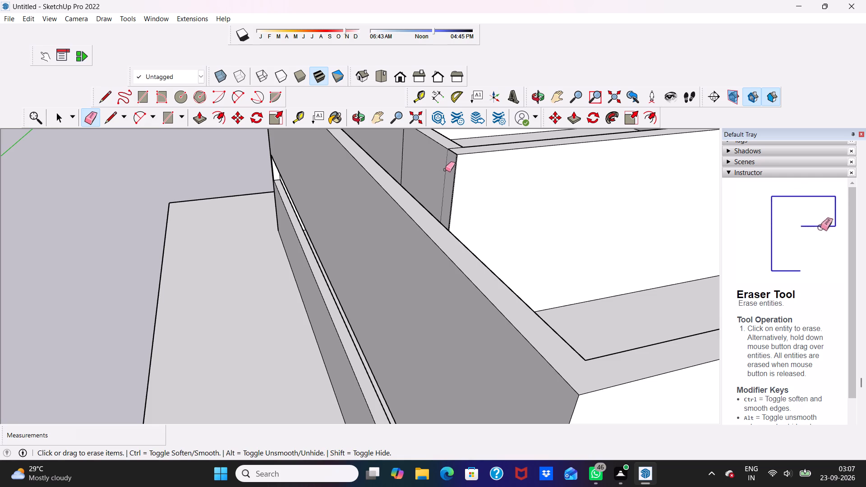
left_click(446, 168)
Erase the stray edges across the wall tops at the partition corner and the doubled vertical edge below them.
scroll(442, 166, "up", 3)
scroll(439, 165, "down", 4)
middle_click_drag(439, 165, 402, 258)
scroll(431, 251, "up", 3)
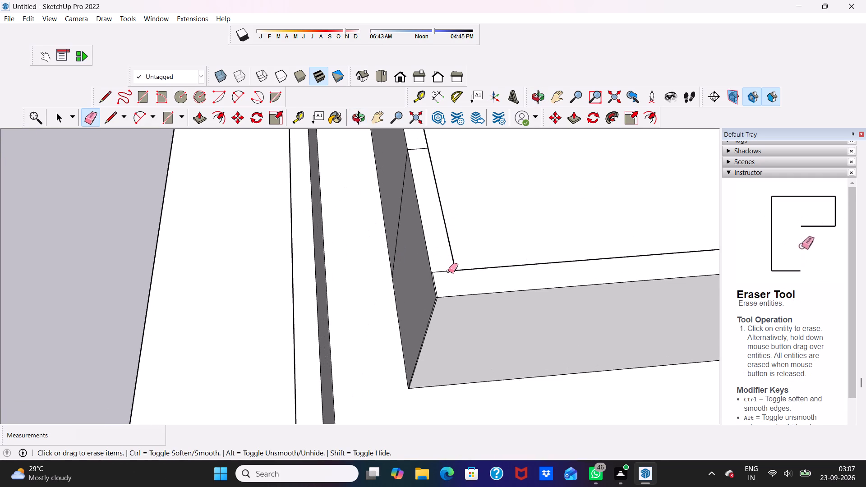
left_click(448, 271)
scroll(439, 274, "up", 3)
left_click(433, 281)
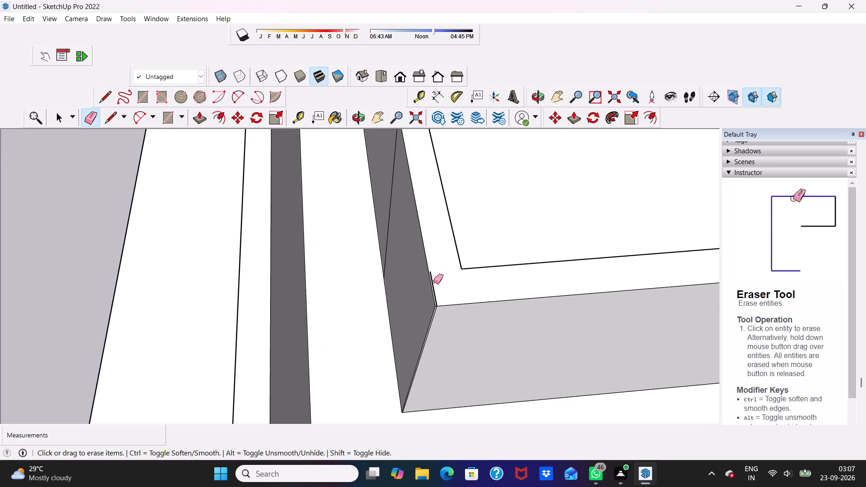
left_click(433, 282)
scroll(383, 253, "down", 4)
scroll(387, 258, "up", 5)
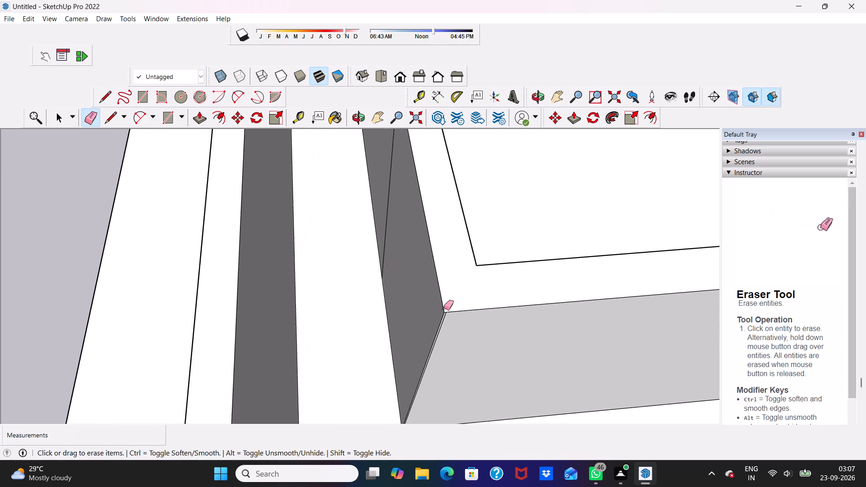
scroll(446, 310, "up", 4)
left_click(442, 324)
scroll(410, 304, "down", 3)
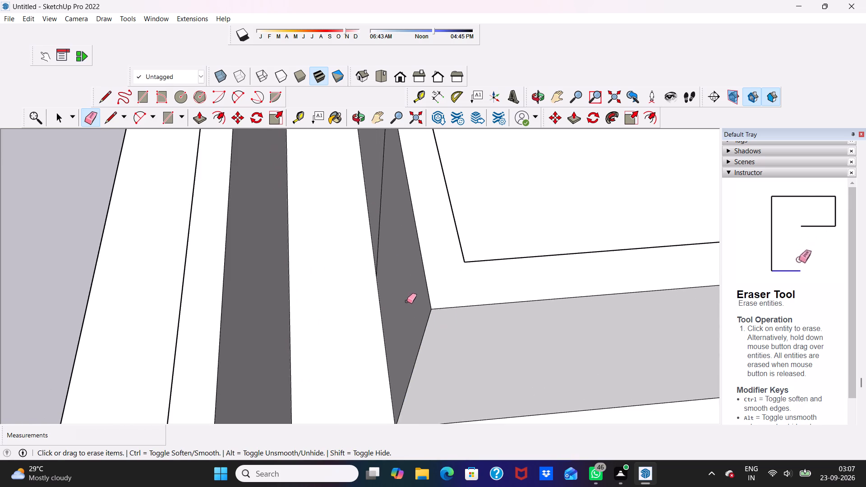
Erase the vertical seams on the short partition's outer and inner faces and the short seam across its top.
middle_click_drag(407, 301, 474, 308)
scroll(411, 207, "up", 2)
left_click(367, 180)
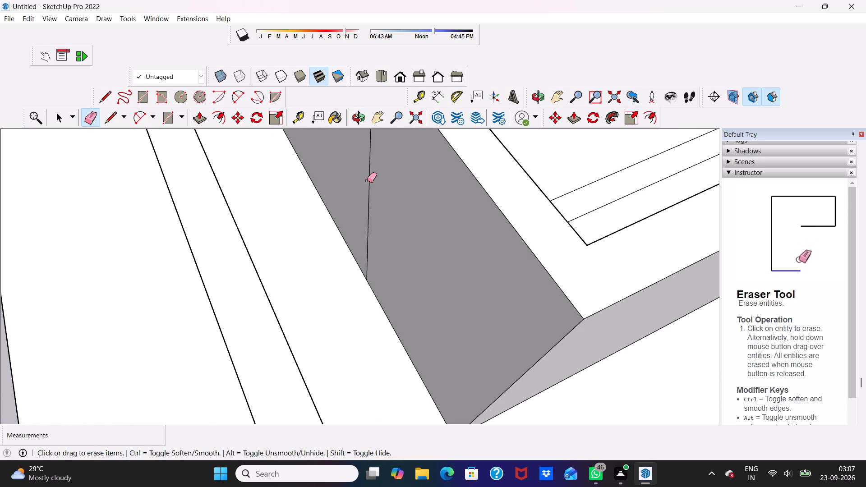
left_click(369, 179)
scroll(367, 182, "down", 8)
scroll(428, 153, "down", 6)
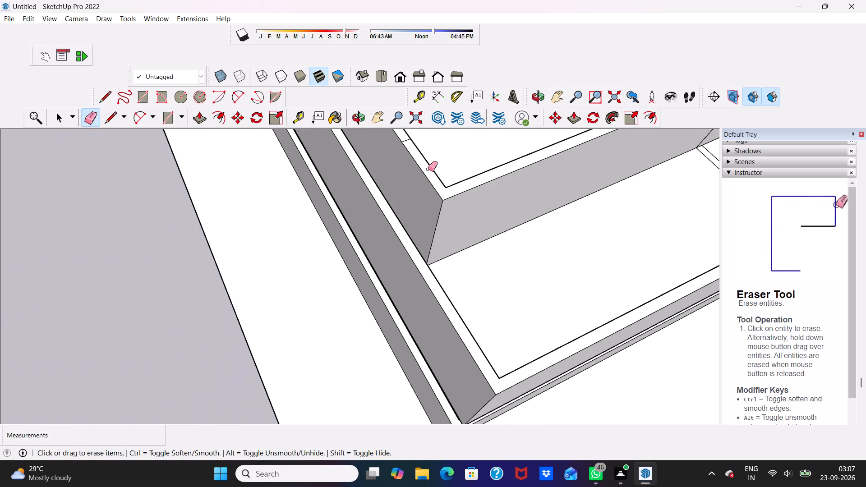
scroll(428, 169, "down", 4)
scroll(424, 142, "up", 11)
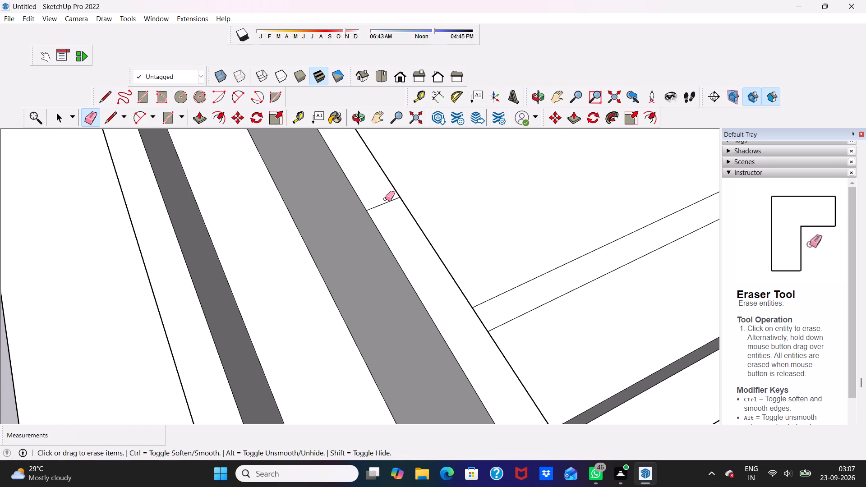
left_click_drag(385, 199, 389, 204)
scroll(412, 211, "down", 1)
middle_click_drag(412, 211, 269, 192)
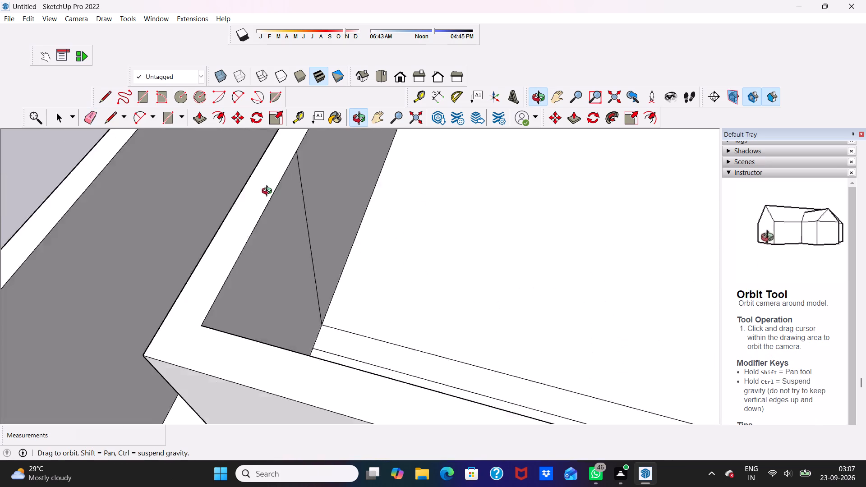
middle_click_drag(269, 192, 211, 192)
left_click(269, 175)
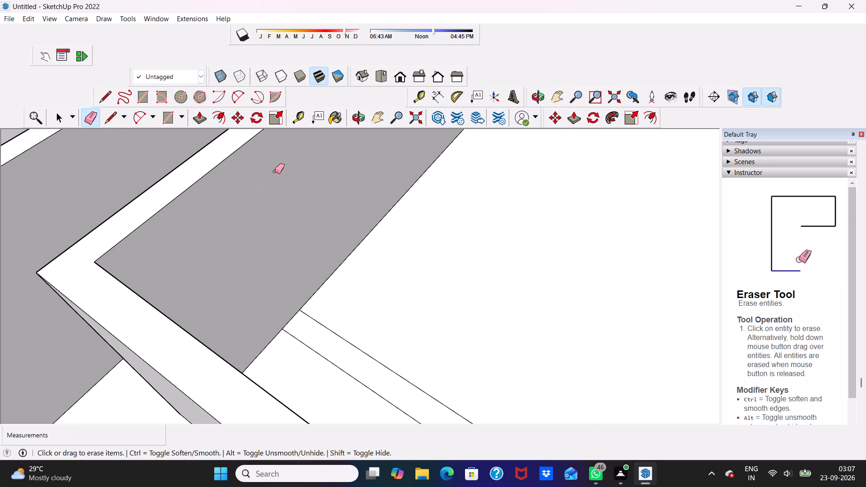
scroll(258, 161, "down", 12)
key("space")
Erase the short seam across the long partition's top and the vertical seam on its face above the smaller room outline.
scroll(253, 161, "down", 10)
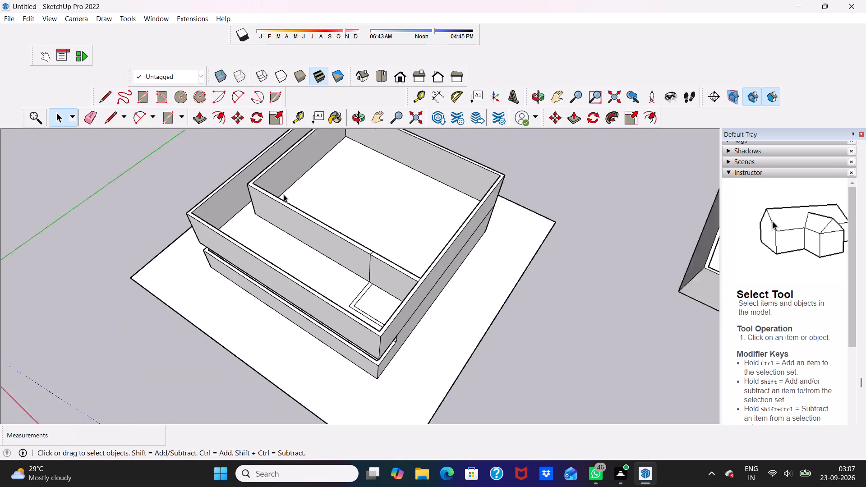
scroll(284, 194, "down", 1)
middle_click_drag(284, 200, 471, 202)
scroll(413, 208, "up", 5)
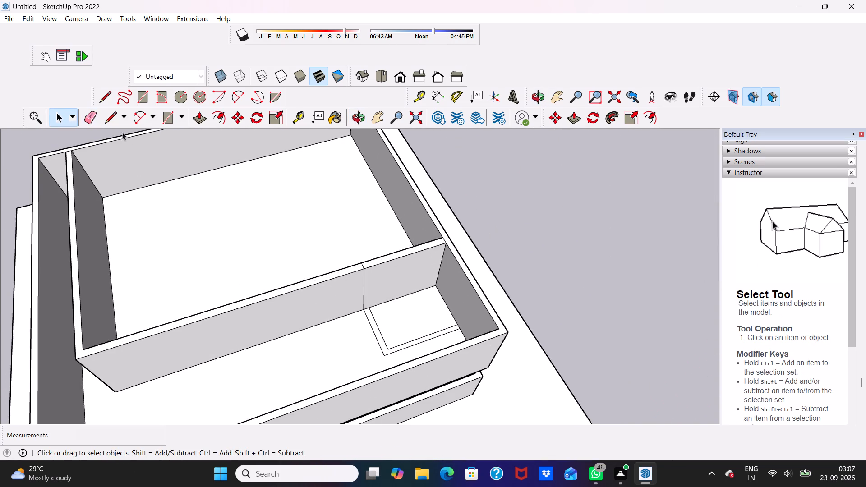
left_click(88, 119)
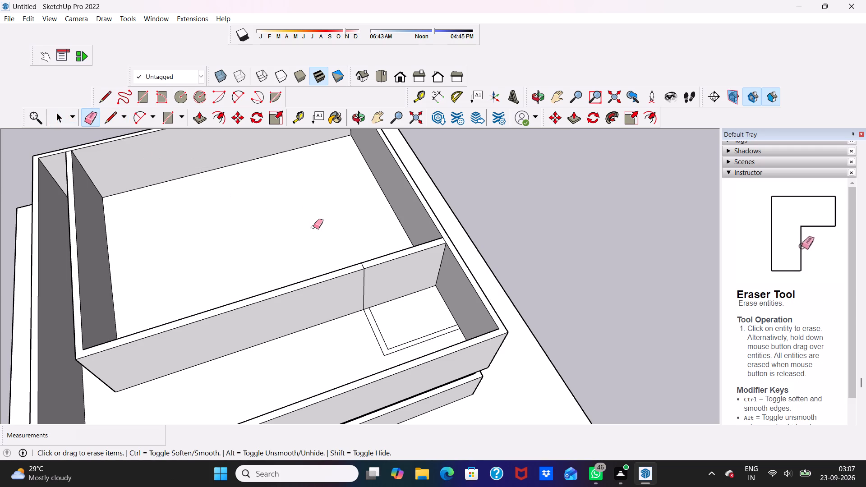
scroll(337, 255, "up", 2)
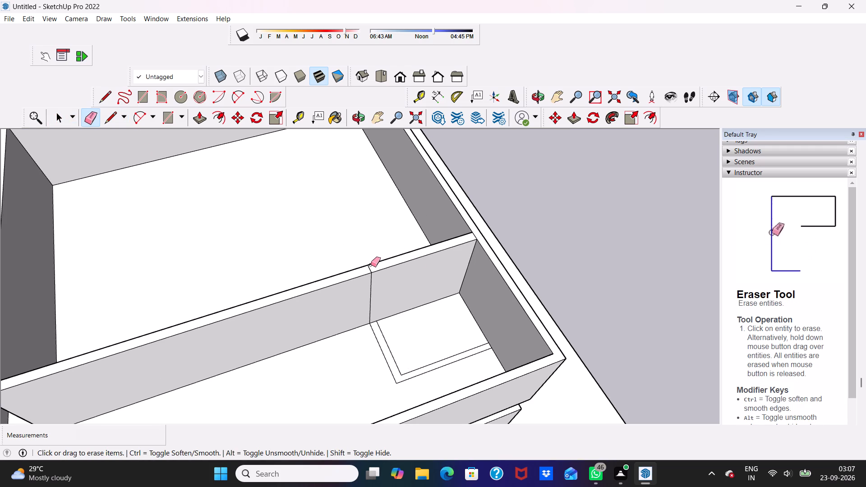
left_click(371, 267)
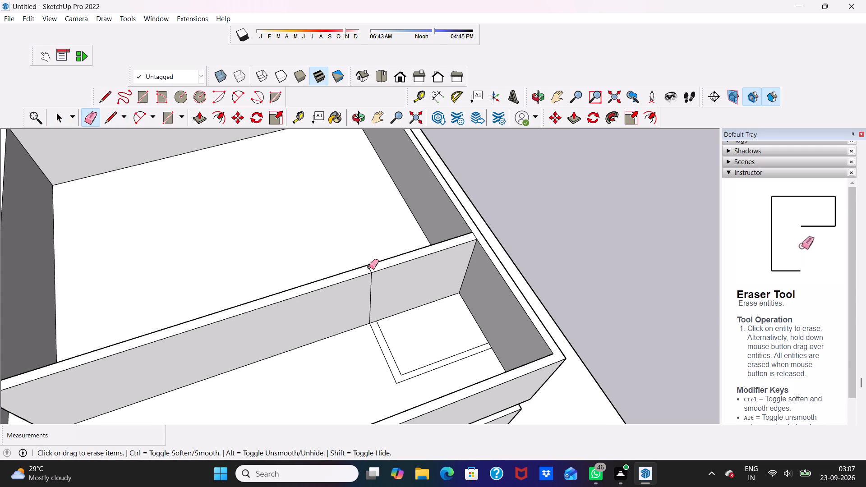
left_click(369, 267)
scroll(359, 220, "down", 6)
scroll(369, 264, "up", 6)
left_click(364, 257)
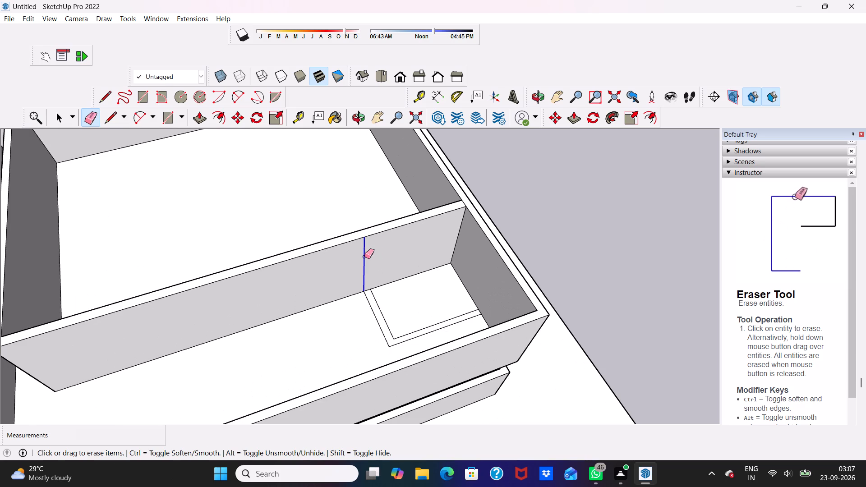
Examine the cleaned-up upper storey and its partitions above the lower storey from the front and above.
scroll(368, 237, "down", 5)
middle_click_drag(369, 239, 360, 138)
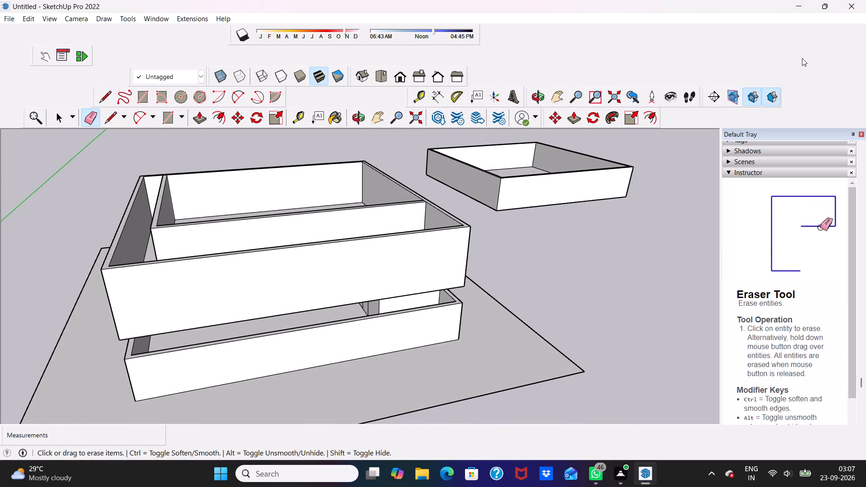
scroll(133, 260, "down", 4)
scroll(196, 166, "down", 1)
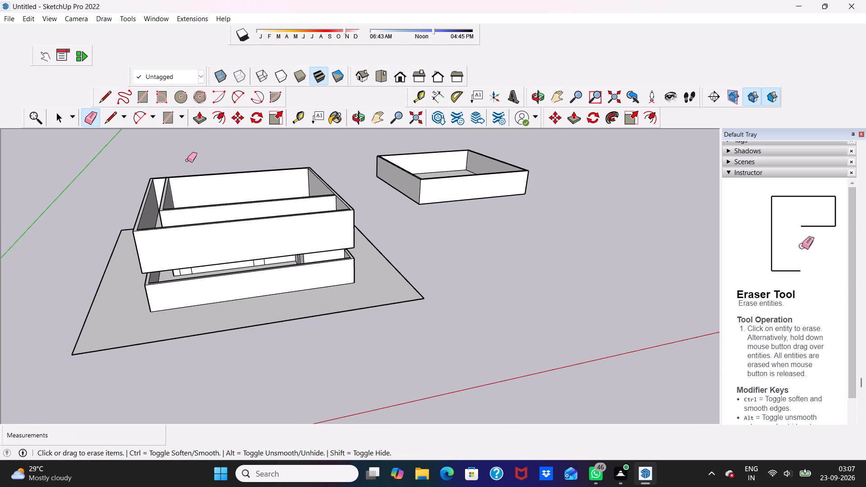
scroll(156, 211, "up", 1)
key("space")
scroll(153, 210, "up", 7)
scroll(148, 194, "down", 3)
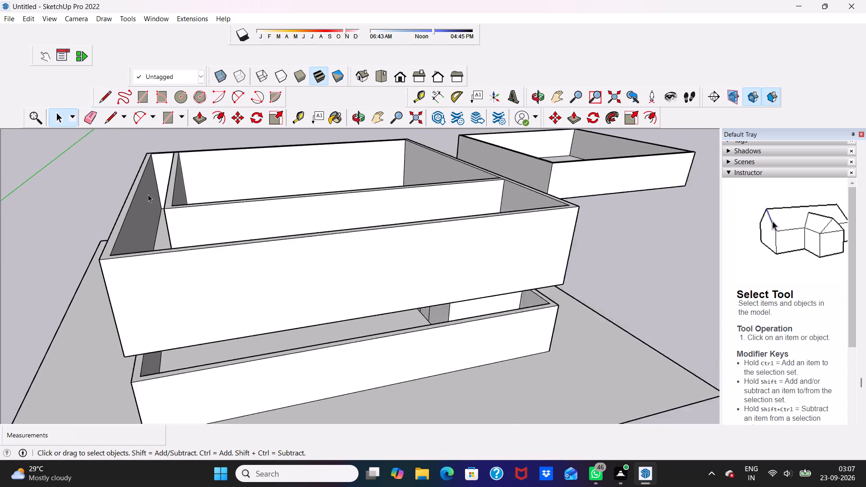
scroll(148, 194, "down", 2)
scroll(148, 194, "up", 1)
scroll(148, 194, "down", 4)
middle_click_drag(141, 200, 129, 268)
scroll(129, 268, "up", 6)
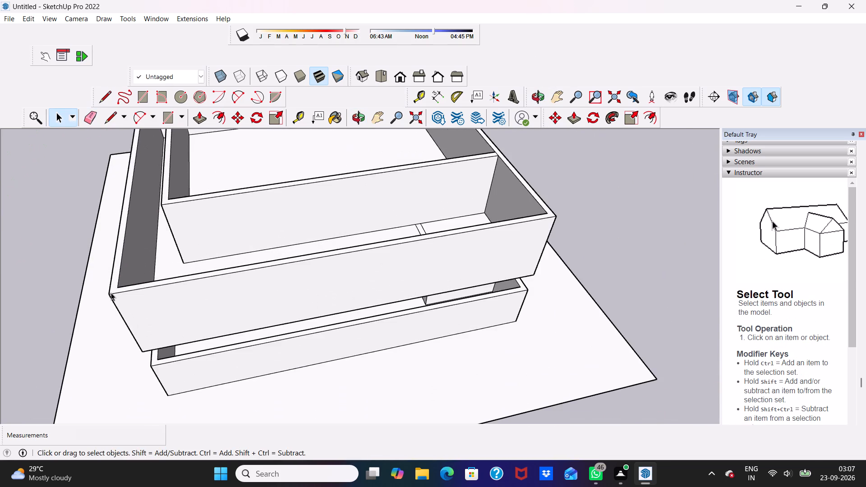
Draw short edges across the top of the upper storey's front outer wall at both inner corners, separating the wall's middle stretch.
scroll(111, 293, "up", 5)
scroll(148, 221, "down", 3)
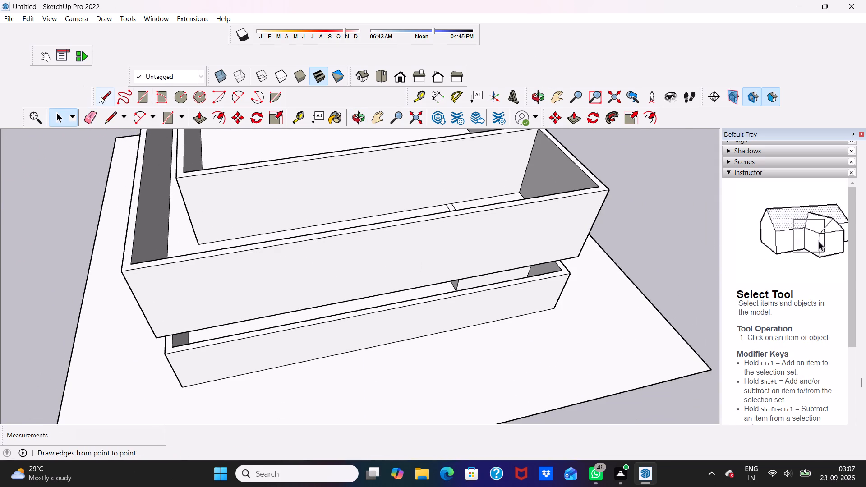
left_click(103, 97)
scroll(105, 240, "up", 3)
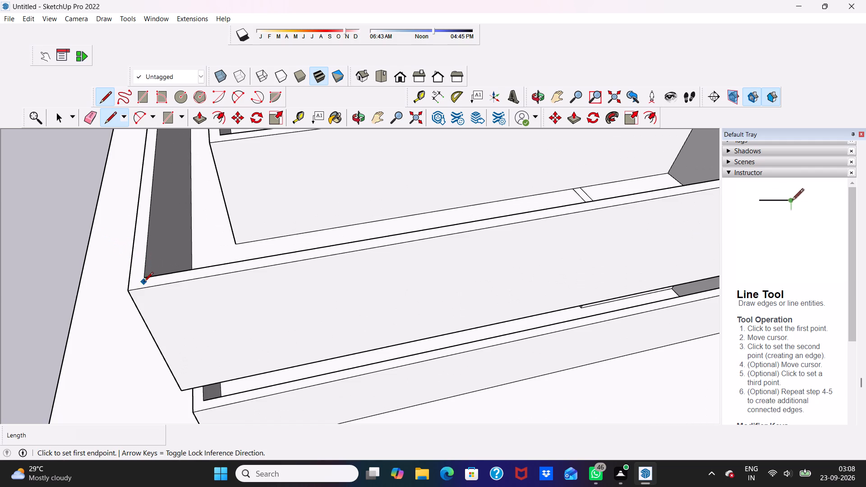
left_click(141, 280)
left_click(143, 288)
scroll(128, 266, "down", 3)
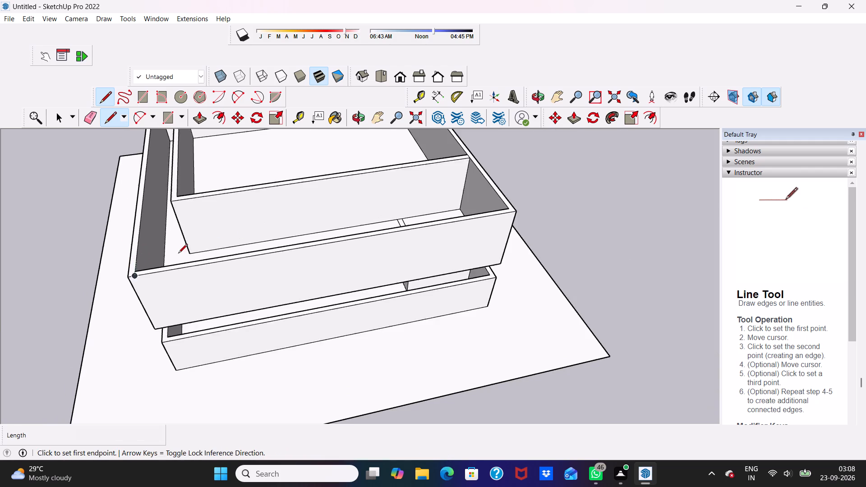
scroll(178, 254, "down", 7)
scroll(462, 202, "up", 5)
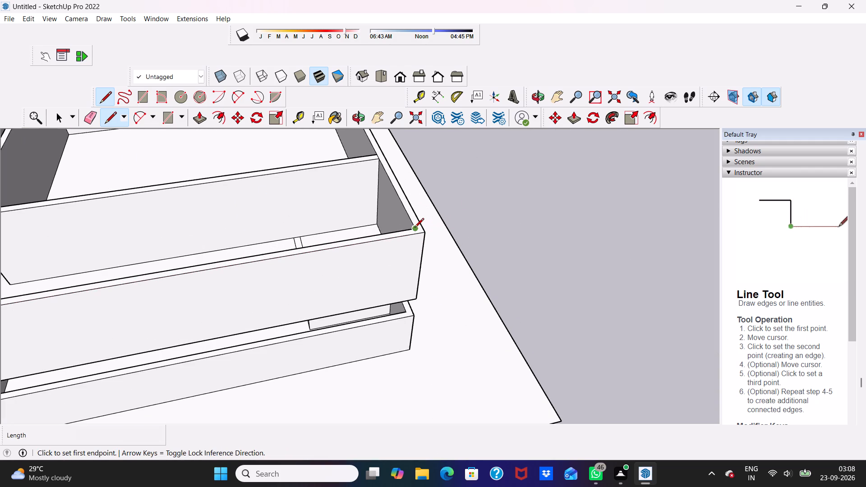
left_click(415, 228)
left_click(419, 235)
key("space")
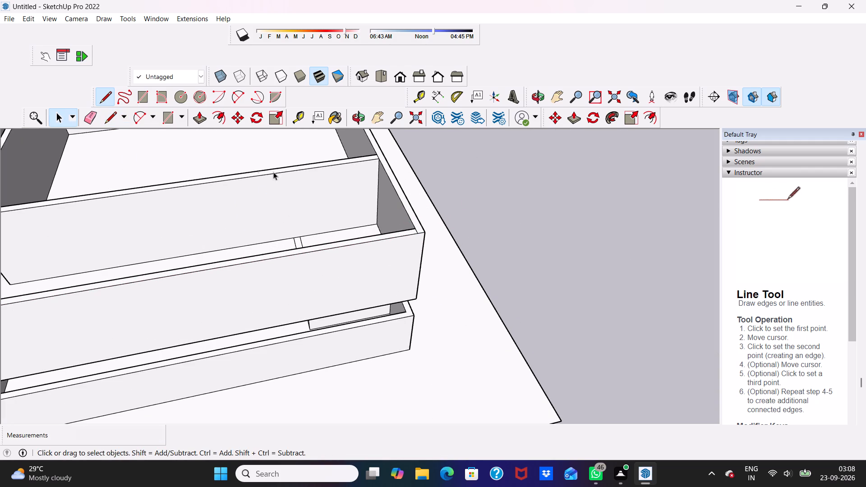
Push the separated middle stretch of the upper front wall's top down about 4' 8" to make a low parapet.
left_click(197, 118)
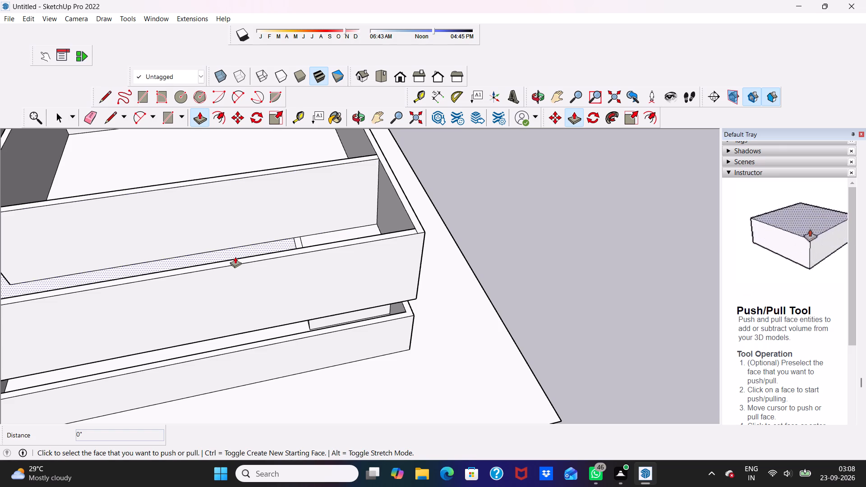
scroll(207, 270, "up", 2)
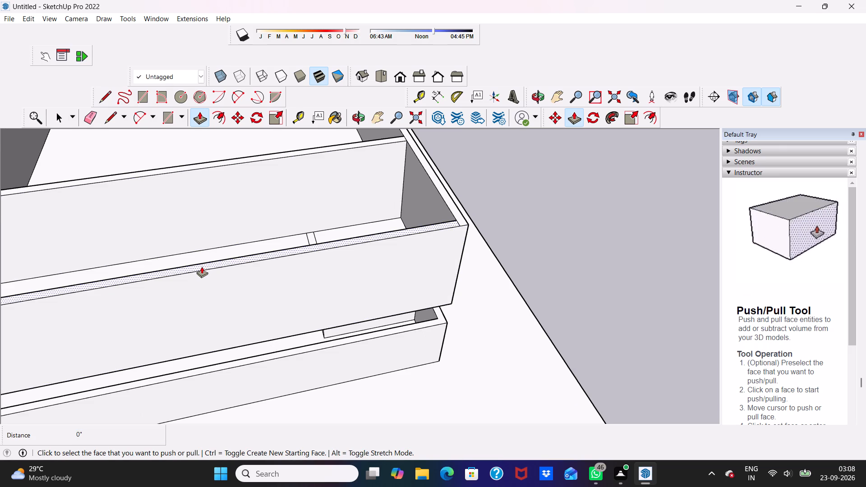
left_click(202, 266)
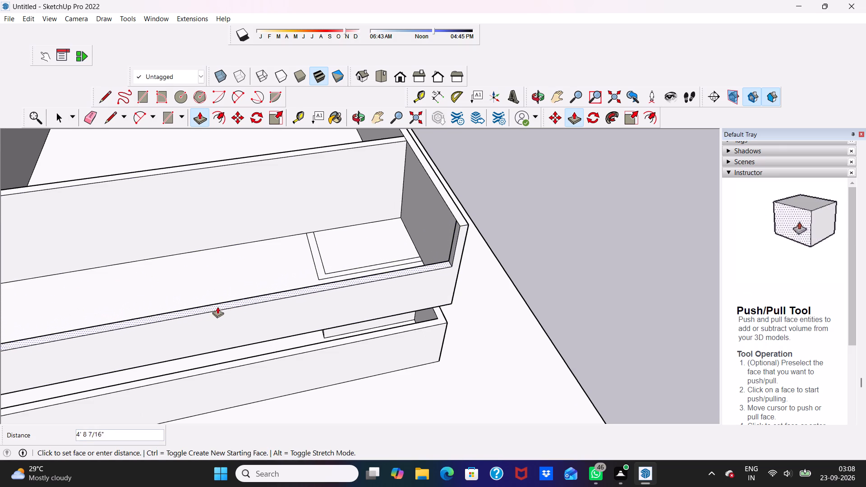
left_click(217, 308)
Examine the lowered front wall and the stacked storeys from above and at eye level.
scroll(209, 267, "down", 10)
middle_click_drag(251, 233, 238, 166)
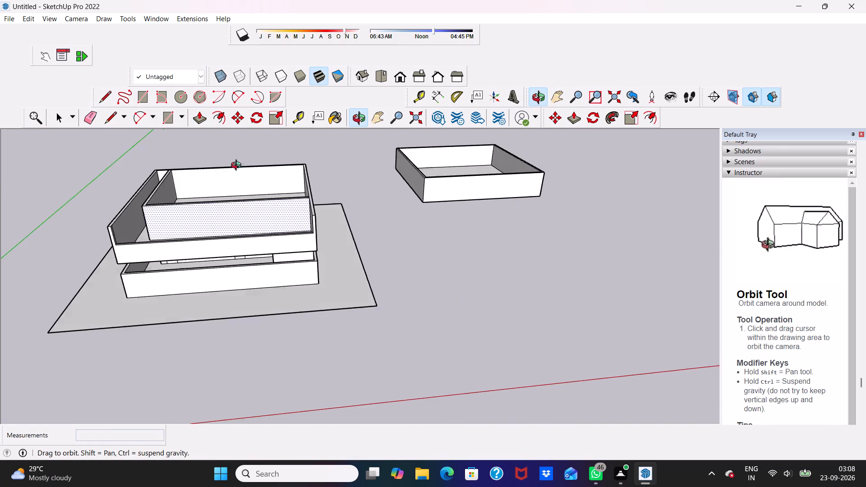
middle_click_drag(238, 166, 232, 166)
key("space")
scroll(232, 166, "up", 1)
scroll(227, 175, "down", 3)
scroll(265, 224, "up", 3)
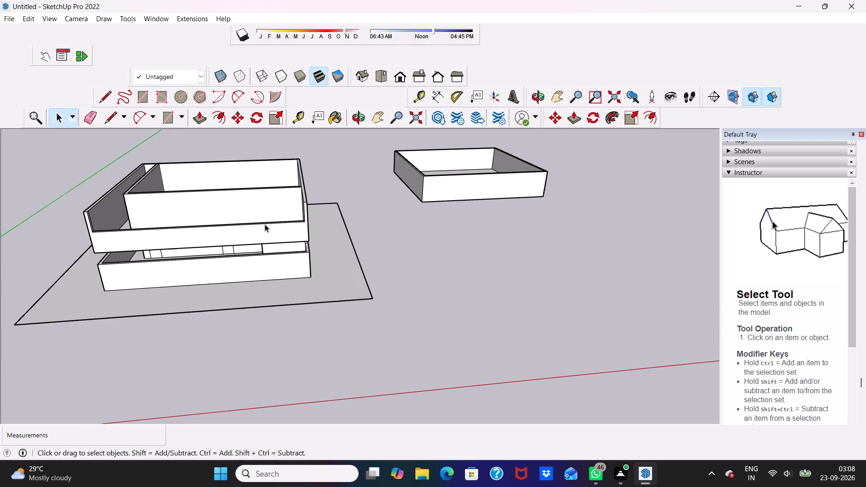
scroll(193, 214, "up", 6)
scroll(149, 252, "up", 1)
middle_click_drag(149, 252, 161, 174)
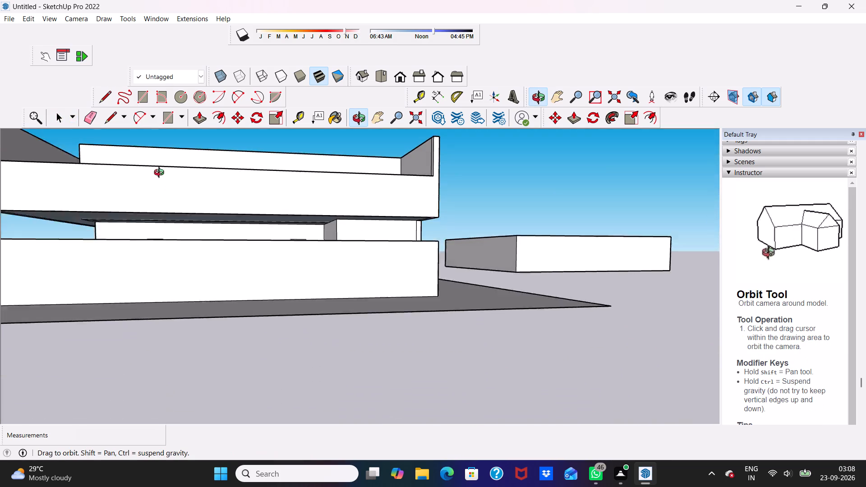
middle_click_drag(161, 174, 121, 204)
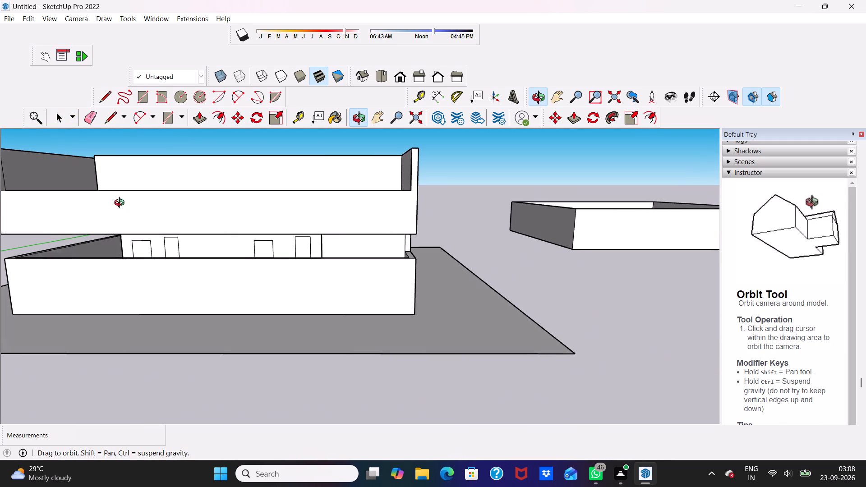
middle_click_drag(121, 204, 133, 201)
scroll(133, 201, "down", 3)
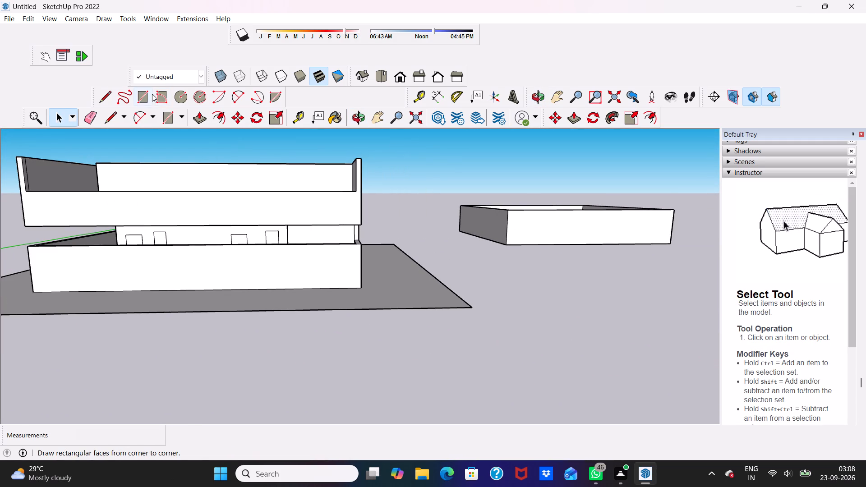
Draw a 3' by 7' door outline at the base of the upper storey's long partition, on the side facing the low front wall.
left_click(140, 97)
scroll(149, 201, "up", 4)
middle_click_drag(114, 165, 124, 232)
scroll(124, 239, "up", 1)
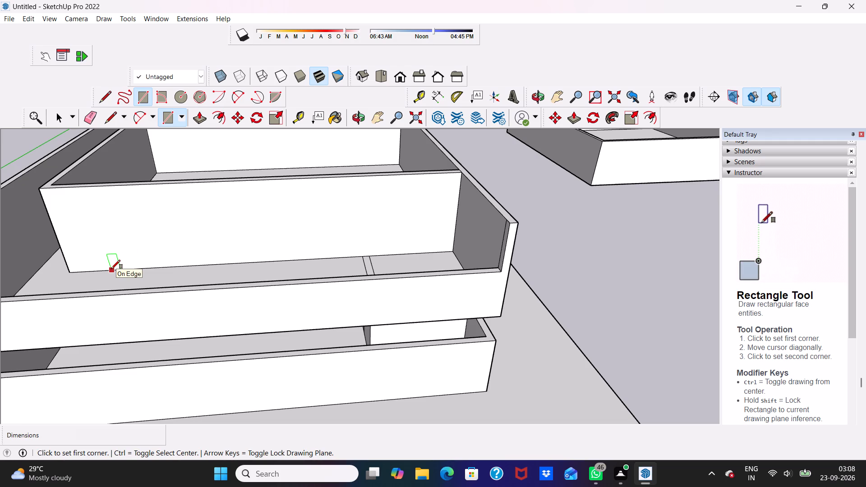
left_click(228, 266)
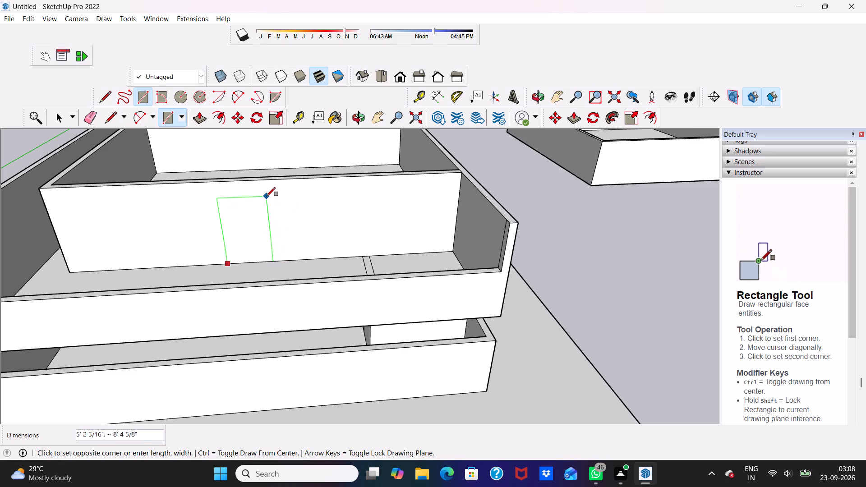
type("3',7'")
key("Return")
Draw a second rectangle above floor level on the same partition face, between the door outline and the side wall.
scroll(267, 196, "down", 4)
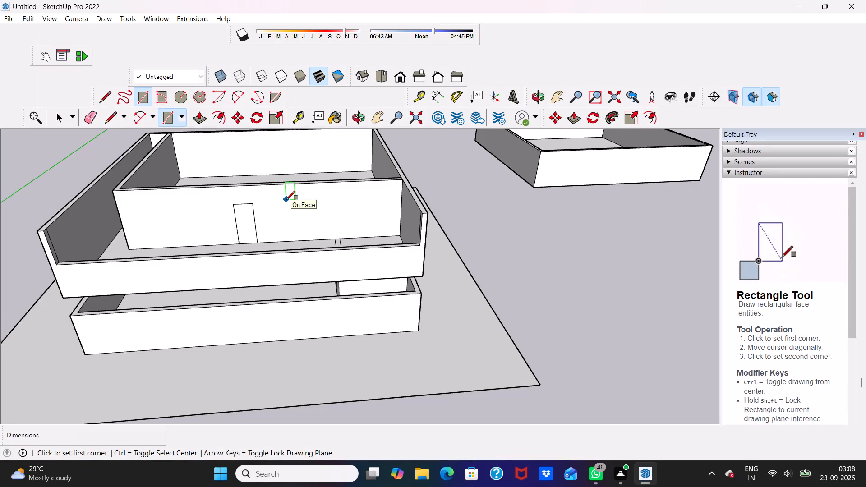
left_click(288, 198)
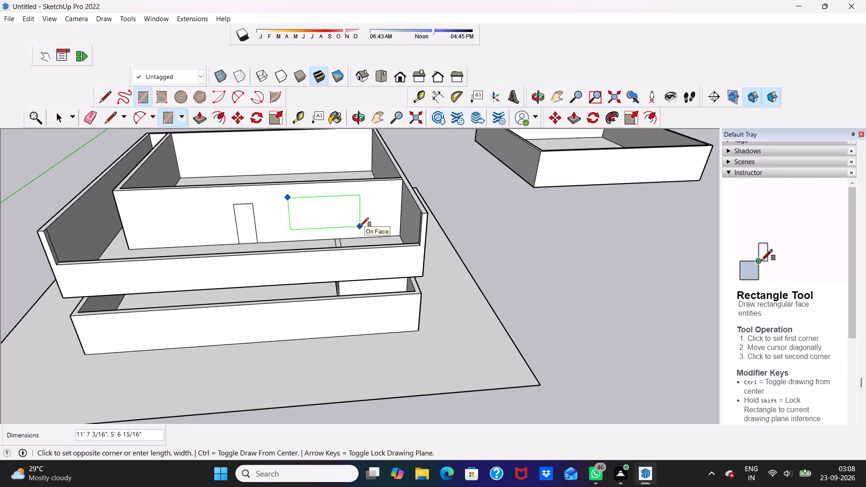
Finish the window rectangle, about 11' 7" by 5' 7", on the wall face beside the door outline.
left_click(360, 226)
key("space")
Offset the window rectangle's edges outward by 3" to outline a frame.
scroll(282, 202, "down", 1)
scroll(307, 178, "up", 2)
scroll(307, 178, "down", 1)
scroll(307, 178, "up", 3)
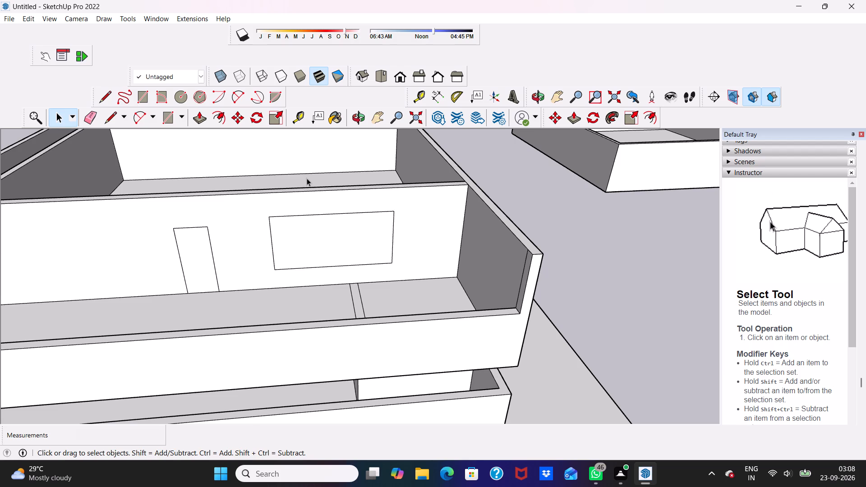
left_click(221, 116)
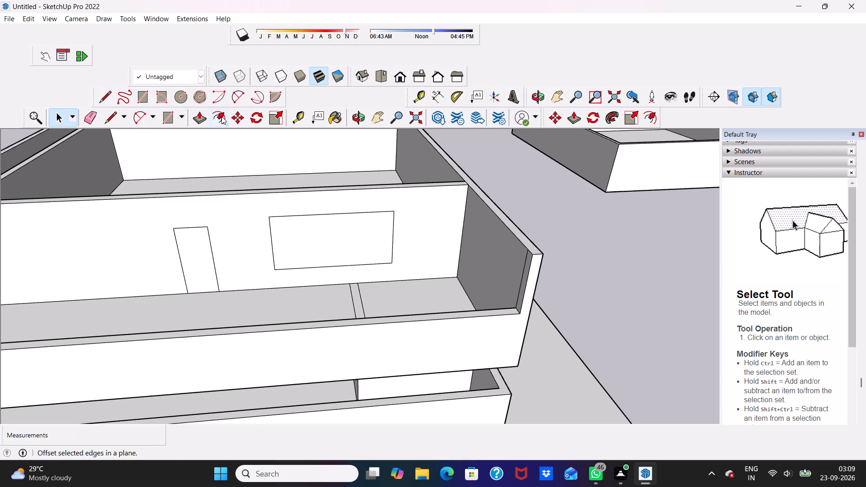
left_click(280, 256)
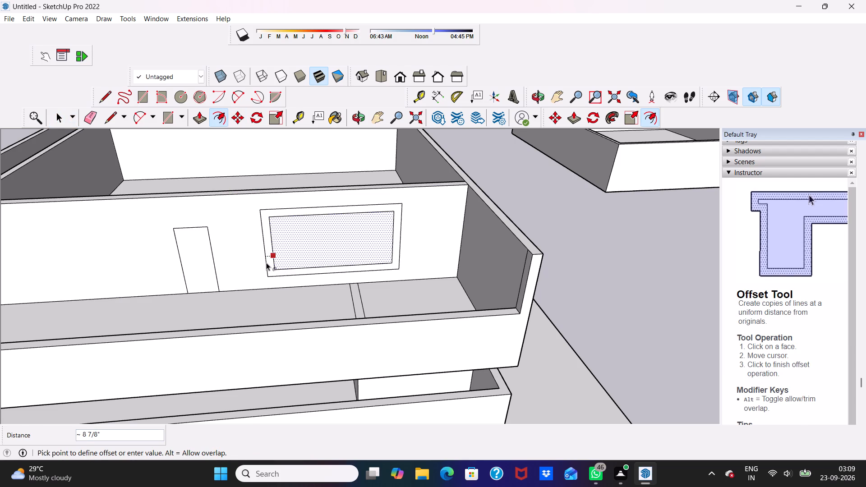
key("3")
key("shift+quotedbl")
key("Return")
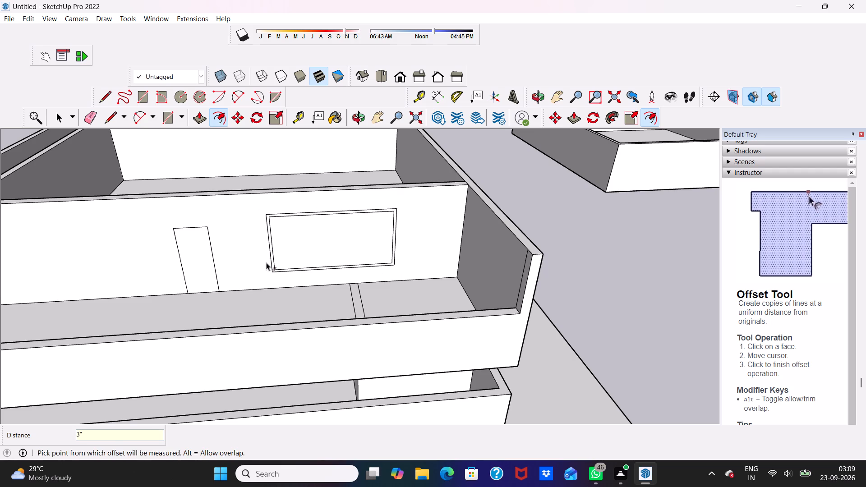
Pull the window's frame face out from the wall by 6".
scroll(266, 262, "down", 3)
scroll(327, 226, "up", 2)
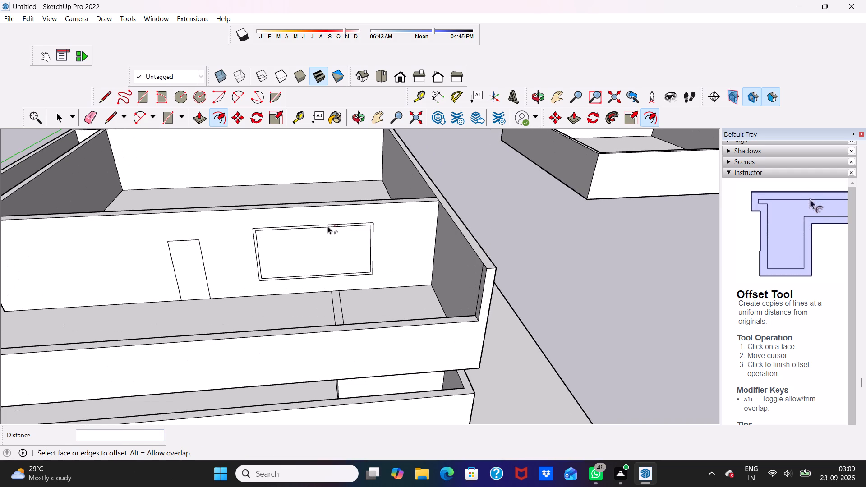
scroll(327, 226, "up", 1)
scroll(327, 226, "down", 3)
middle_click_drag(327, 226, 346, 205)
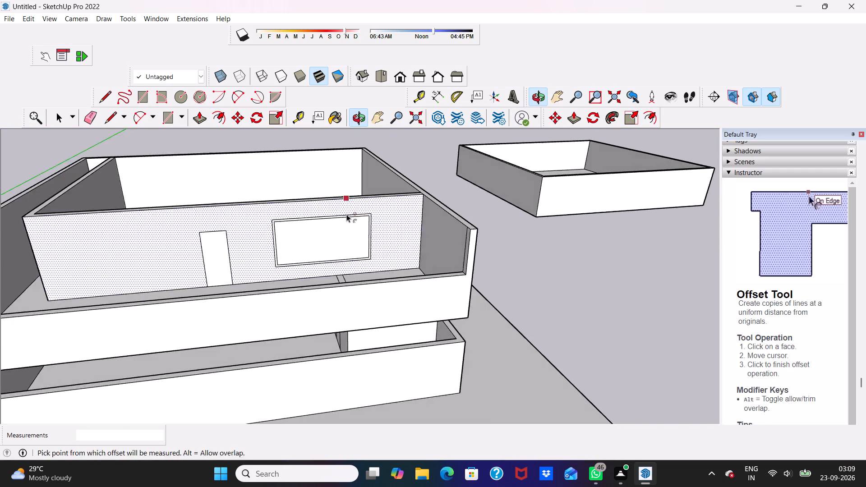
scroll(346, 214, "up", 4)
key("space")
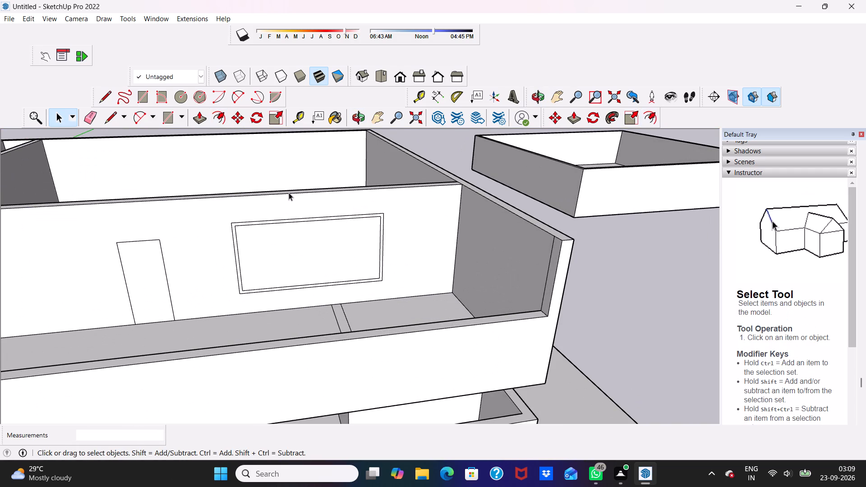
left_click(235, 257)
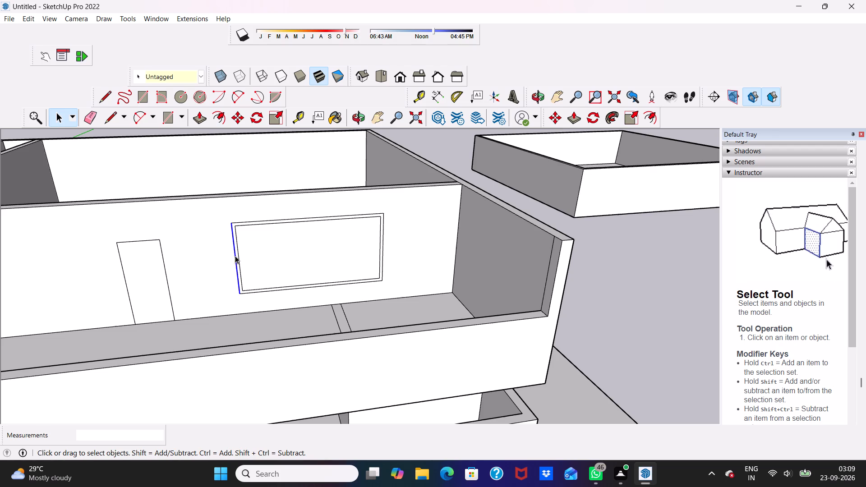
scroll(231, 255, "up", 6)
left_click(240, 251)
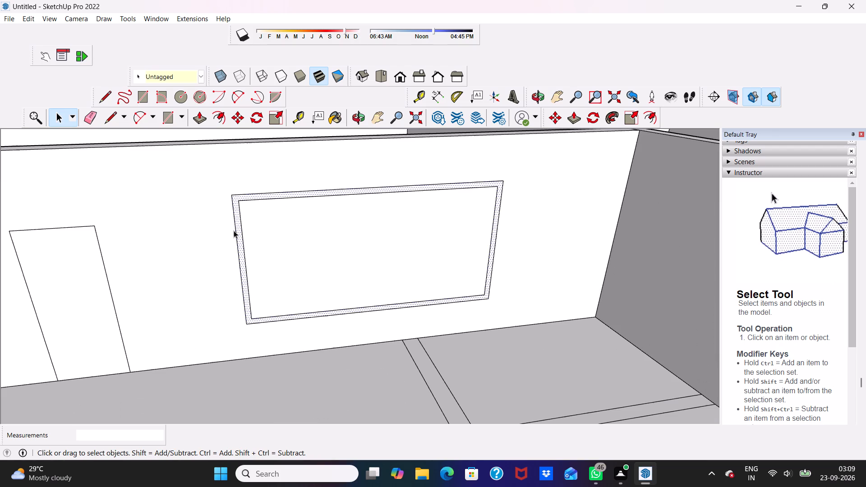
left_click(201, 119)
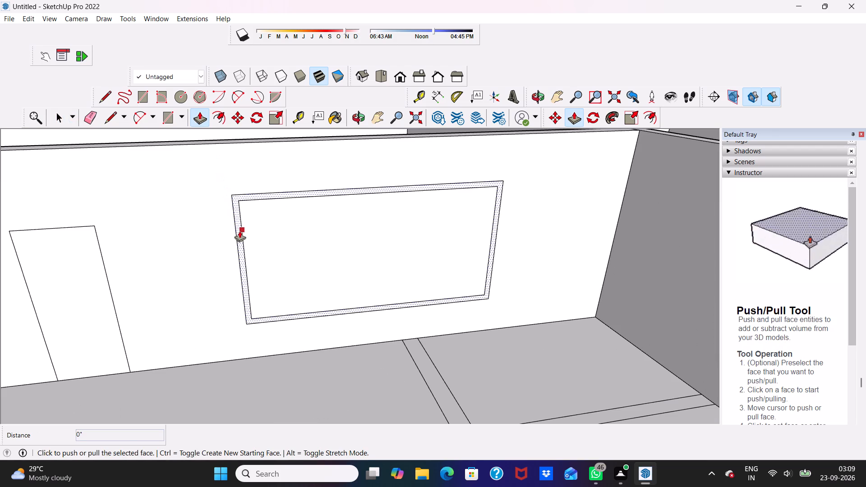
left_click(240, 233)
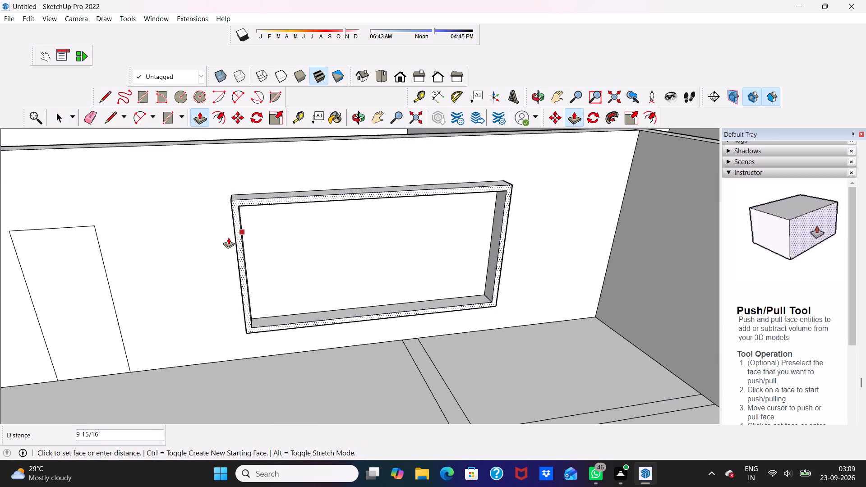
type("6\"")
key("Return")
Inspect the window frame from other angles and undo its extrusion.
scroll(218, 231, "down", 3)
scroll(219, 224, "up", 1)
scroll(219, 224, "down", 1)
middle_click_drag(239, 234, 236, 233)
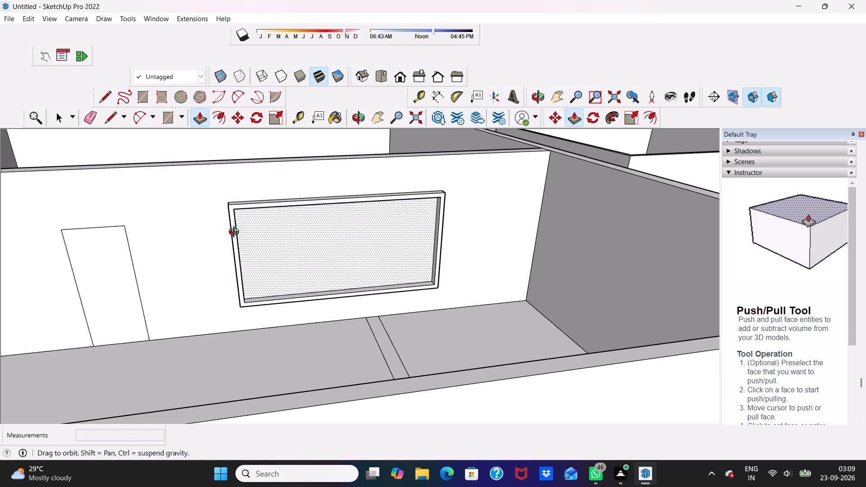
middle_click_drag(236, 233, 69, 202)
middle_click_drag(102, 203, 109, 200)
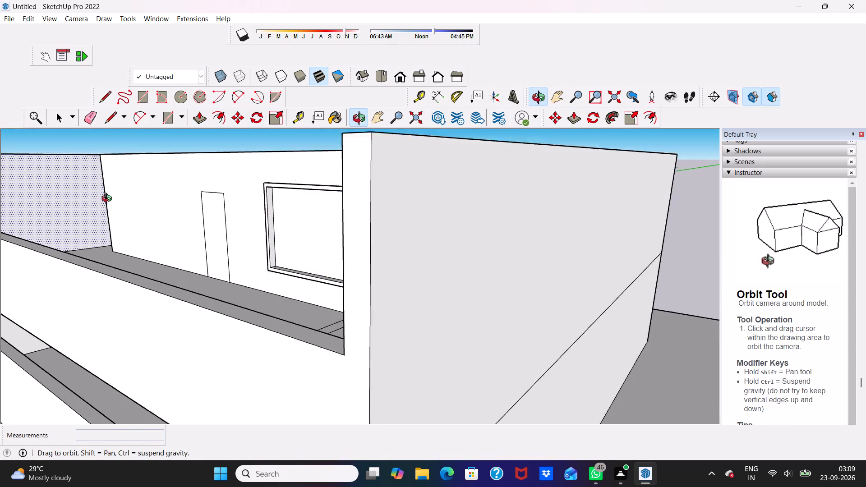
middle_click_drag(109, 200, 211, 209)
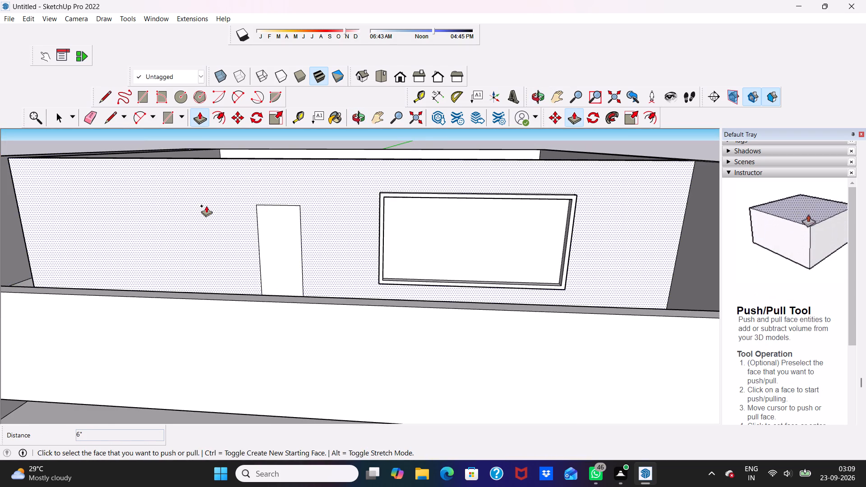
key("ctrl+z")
Pull the window's frame face out from the wall by 3".
scroll(206, 206, "down", 3)
scroll(366, 231, "up", 4)
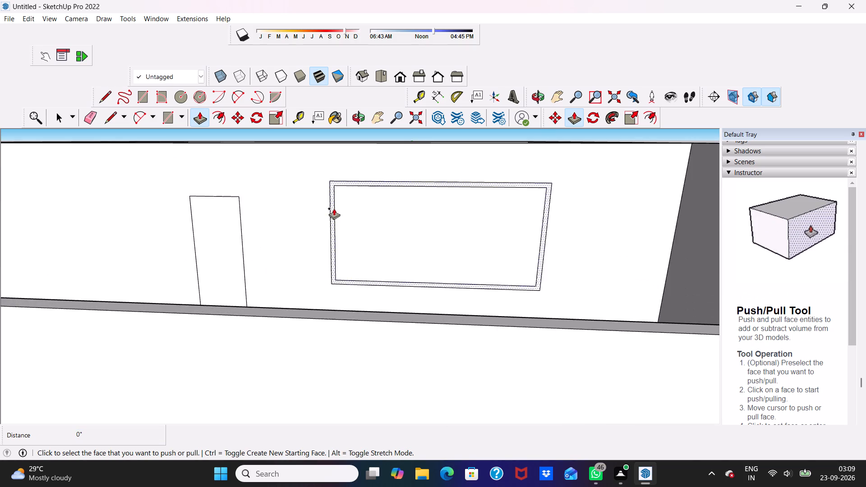
scroll(334, 209, "up", 5)
left_click(330, 230)
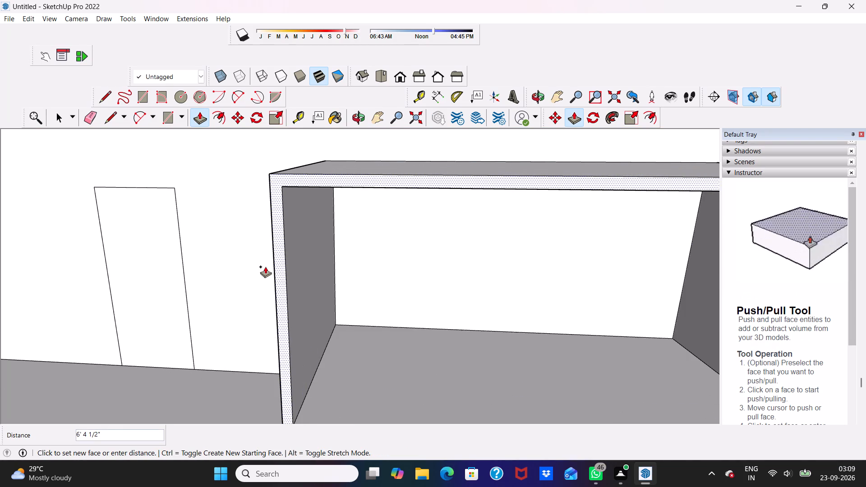
key("3")
key("shift+quotedbl")
key("Return")
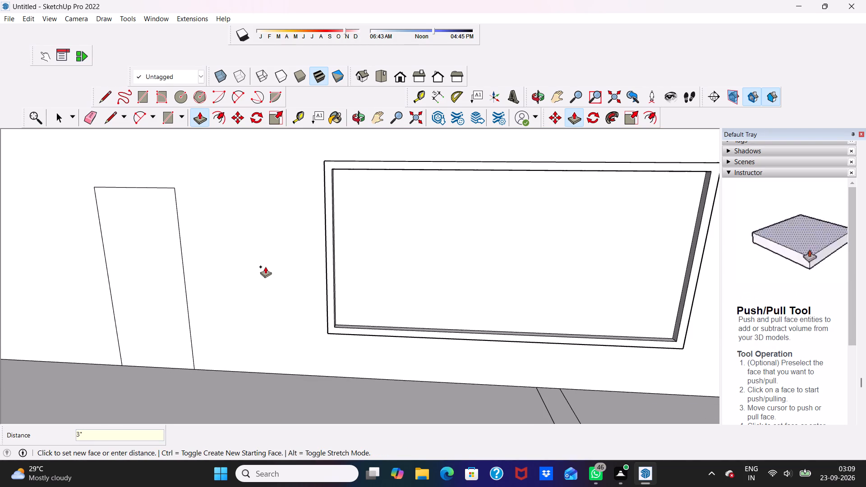
Pull the door face beside the window out from the wall by 3".
scroll(308, 219, "down", 6)
middle_click_drag(327, 220, 343, 202)
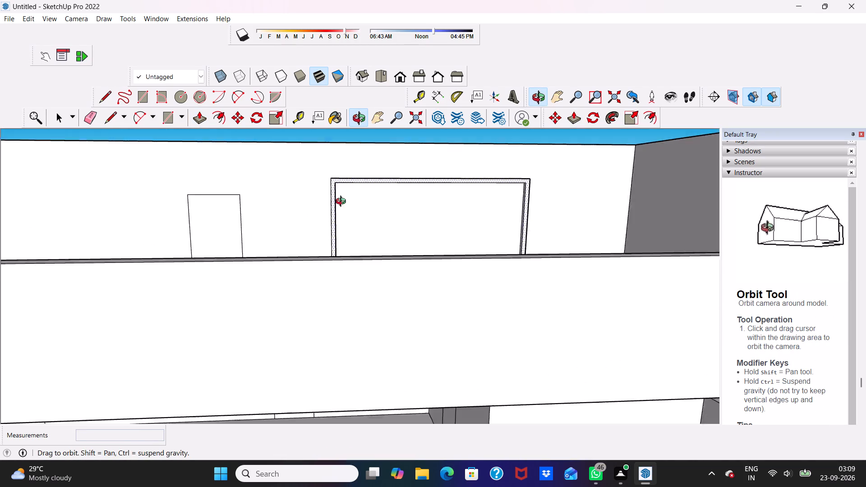
middle_click_drag(343, 202, 345, 241)
scroll(188, 200, "up", 4)
scroll(188, 215, "down", 1)
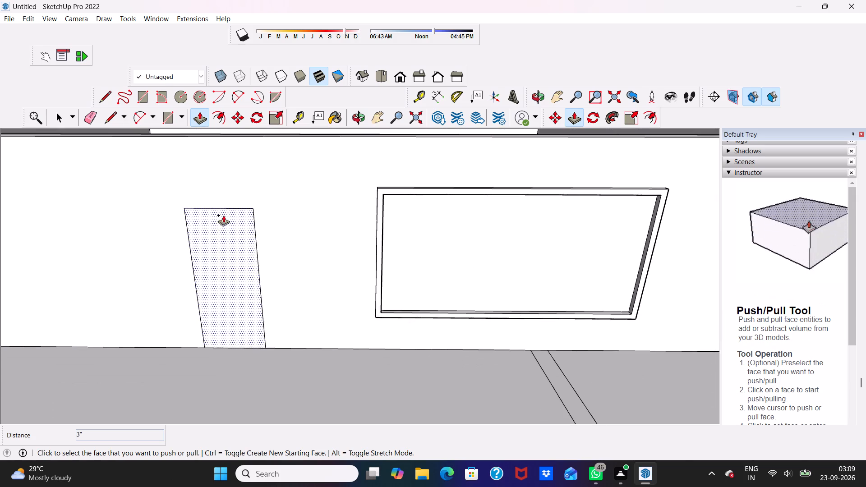
scroll(223, 215, "down", 1)
scroll(242, 238, "up", 1)
left_click(242, 238)
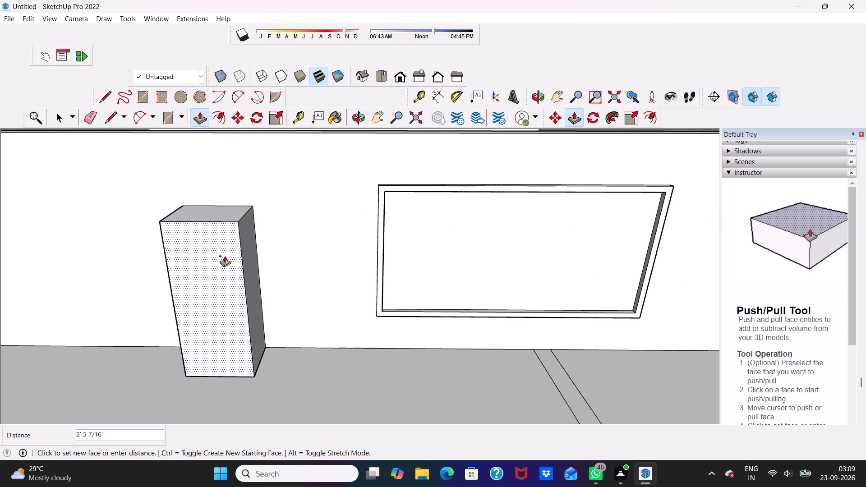
key("3")
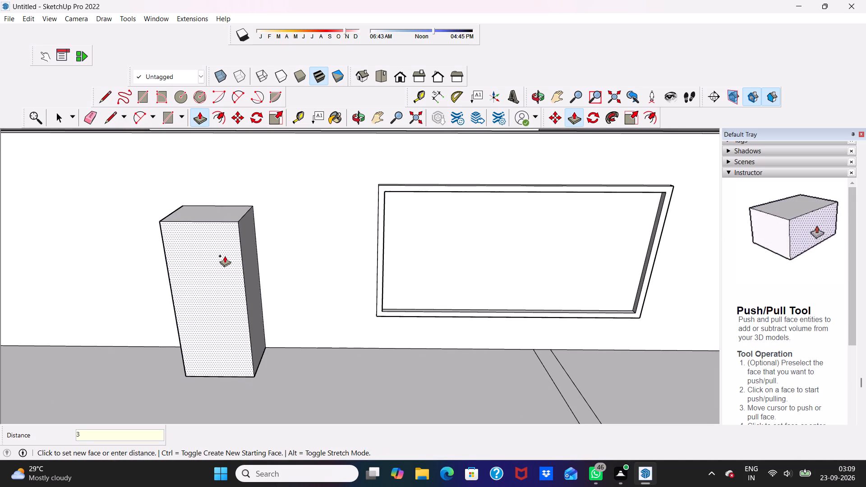
key("shift+quotedbl")
key("Return")
scroll(223, 209, "down", 2)
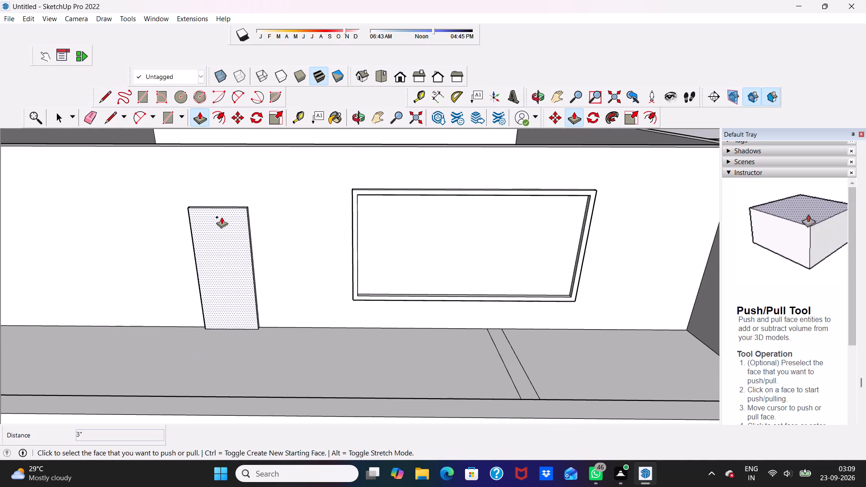
key("space")
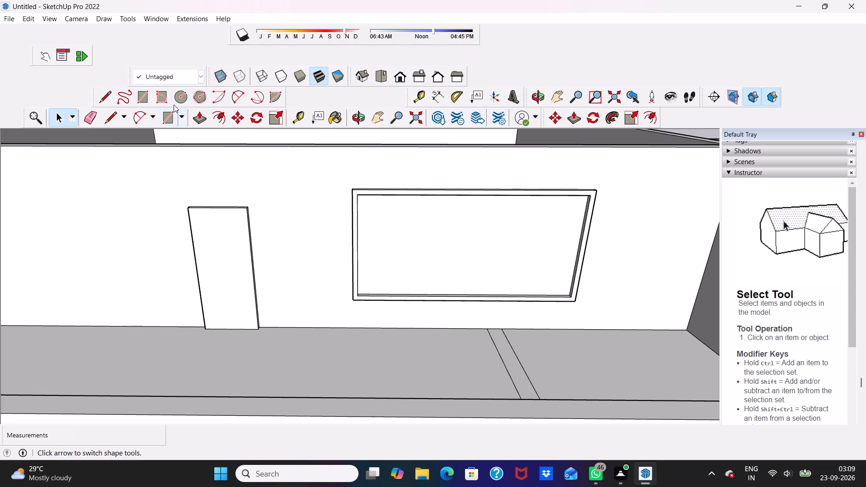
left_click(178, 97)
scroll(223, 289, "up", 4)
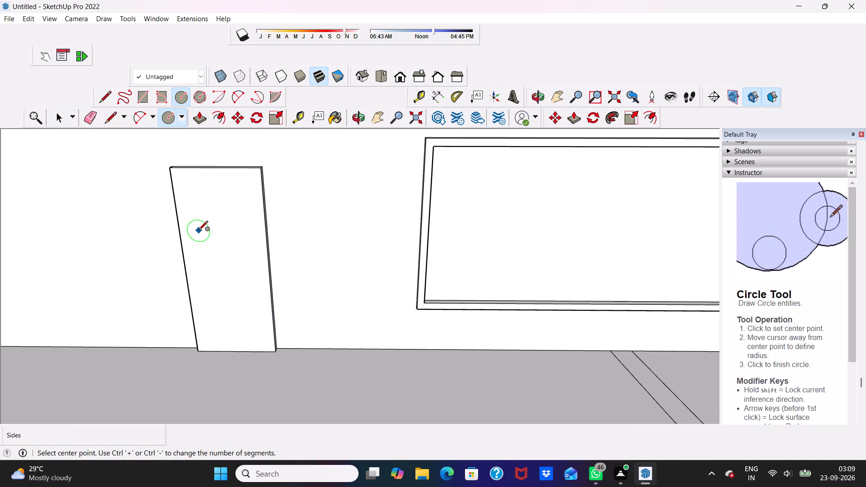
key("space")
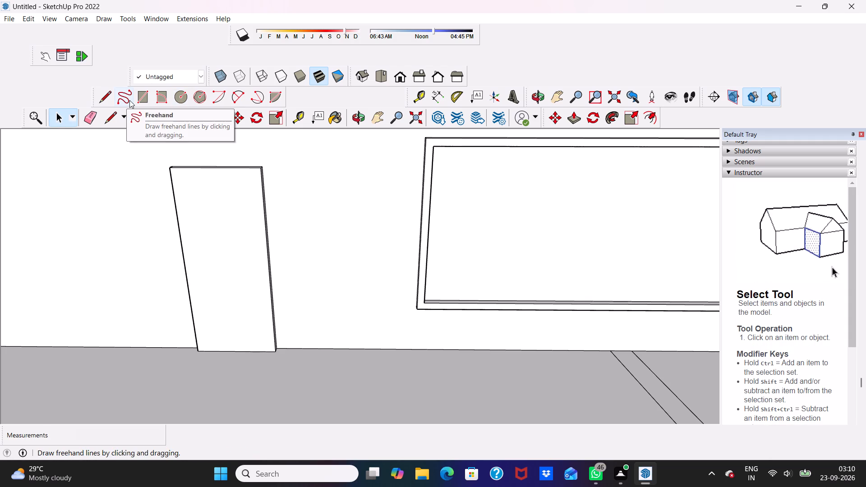
Draw a full-height vertical strip about 7 3/8" by 7' on the door's front face, ending at its bottom midpoint.
left_click(135, 96)
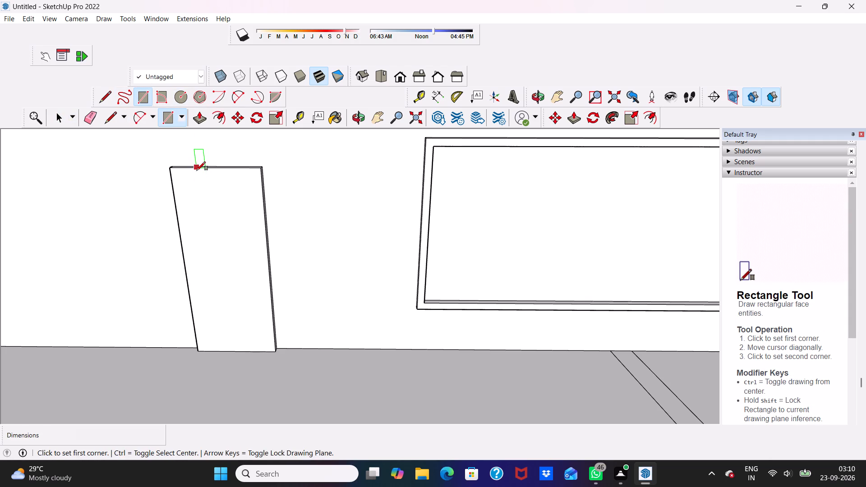
left_click(197, 170)
scroll(198, 178, "down", 1)
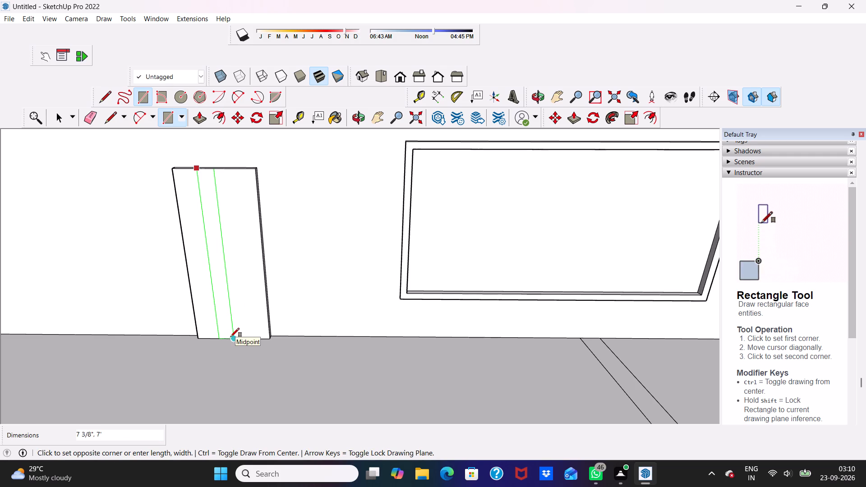
left_click(230, 337)
key("space")
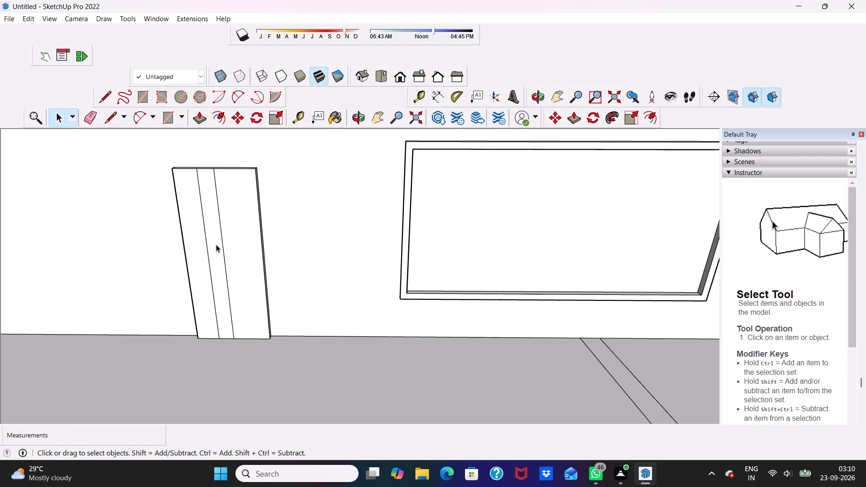
Pull the vertical strip out from the door's front face, setting the final pull distance to 3".
left_click(214, 242)
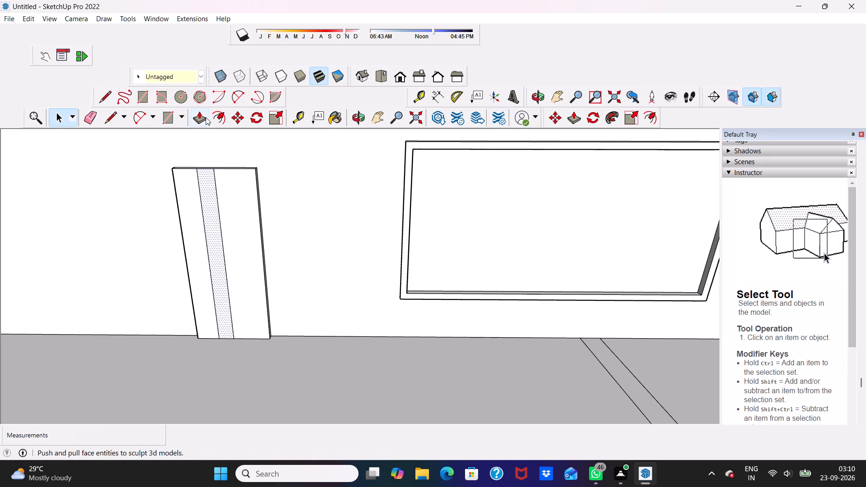
left_click(195, 118)
left_click(207, 199)
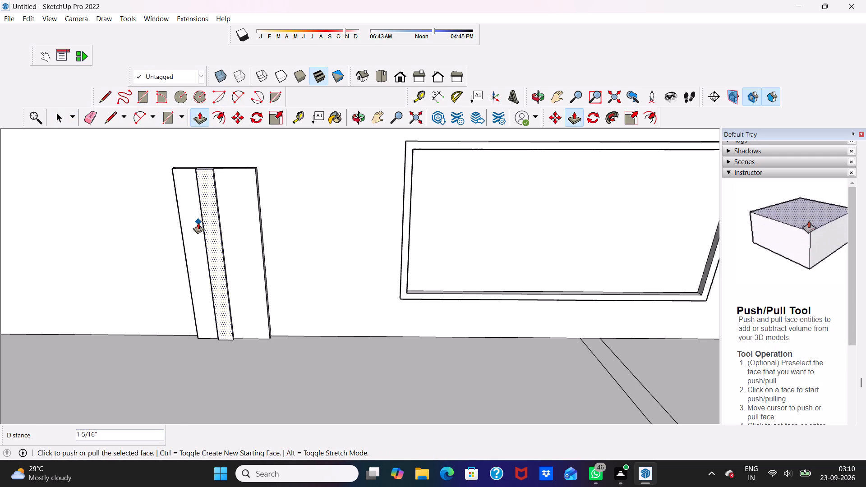
scroll(210, 218, "down", 1)
left_click_drag(210, 218, 212, 218)
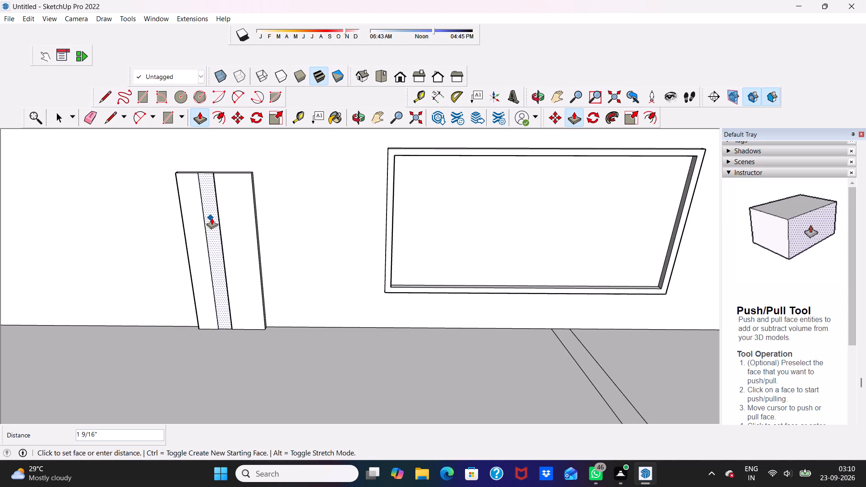
left_click_drag(212, 218, 207, 231)
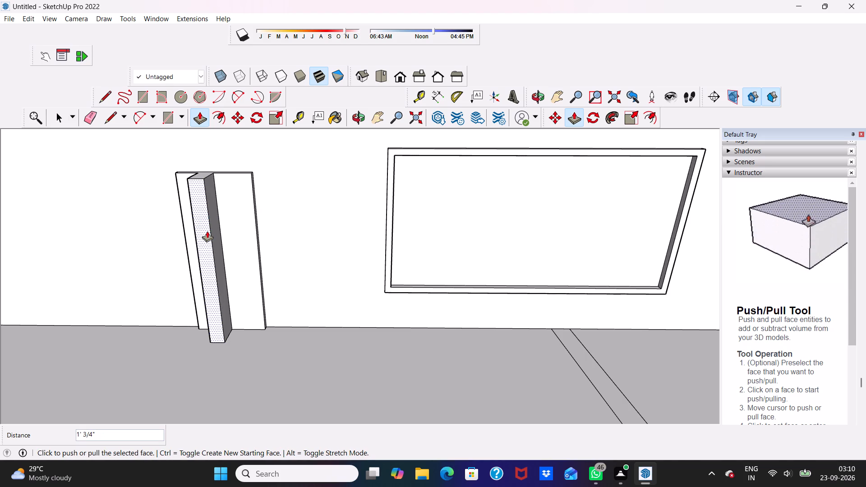
key("3")
key("shift+quotedbl")
key("Return")
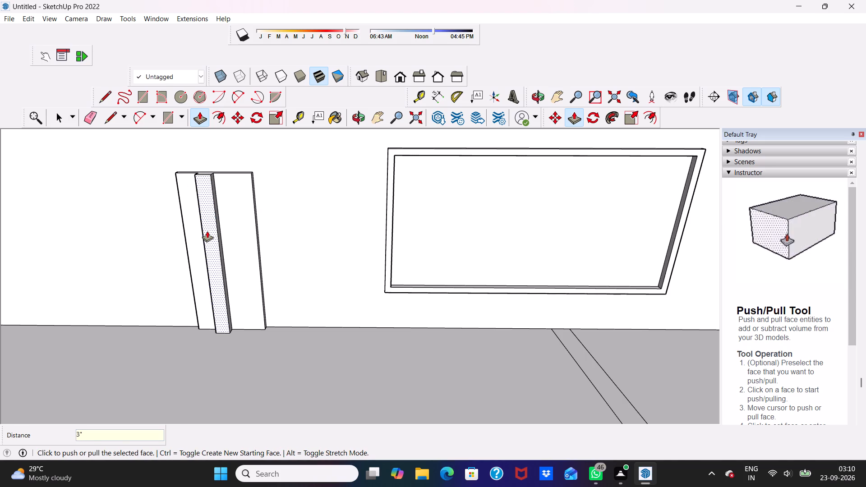
scroll(187, 255, "down", 4)
middle_click_drag(166, 262, 227, 221)
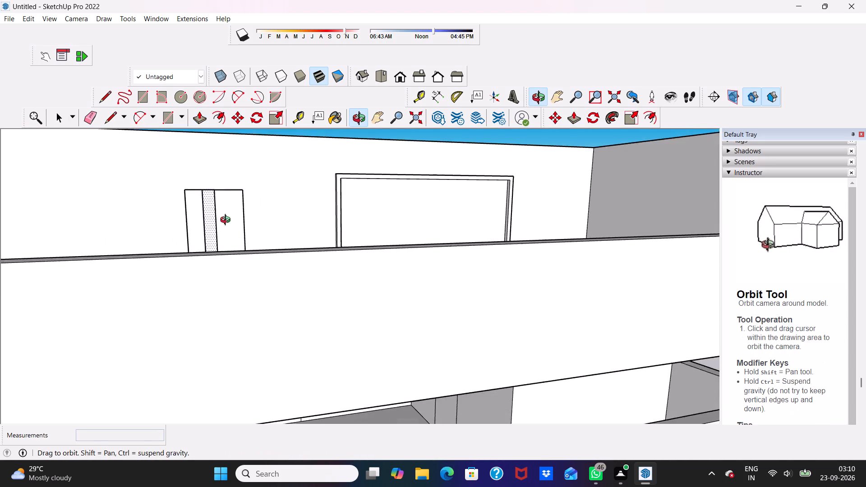
middle_click_drag(227, 221, 237, 247)
scroll(234, 248, "up", 5)
key("space")
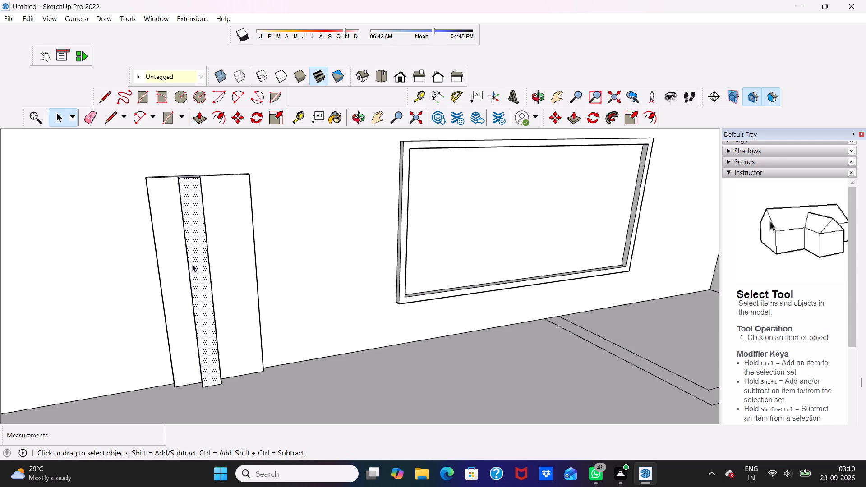
Draw a circle of about 3 7/8" radius on the door's front face, between its outer edge and the vertical strip.
left_click(176, 97)
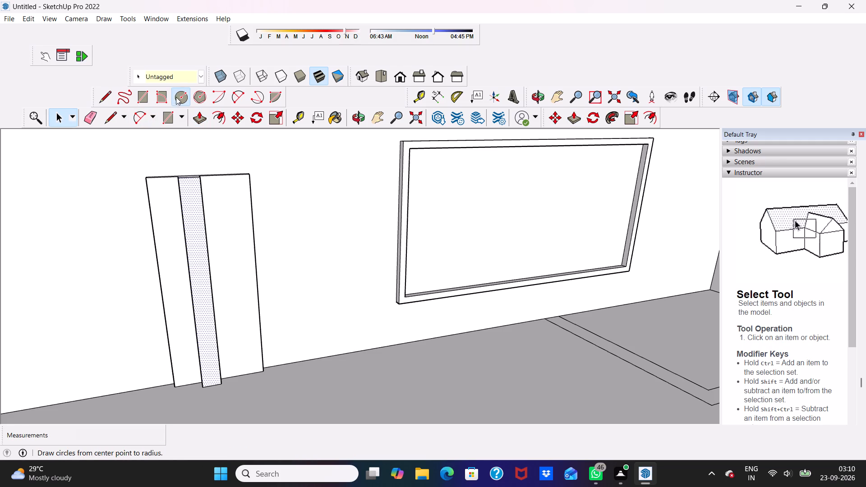
scroll(180, 313, "up", 3)
left_click(170, 267)
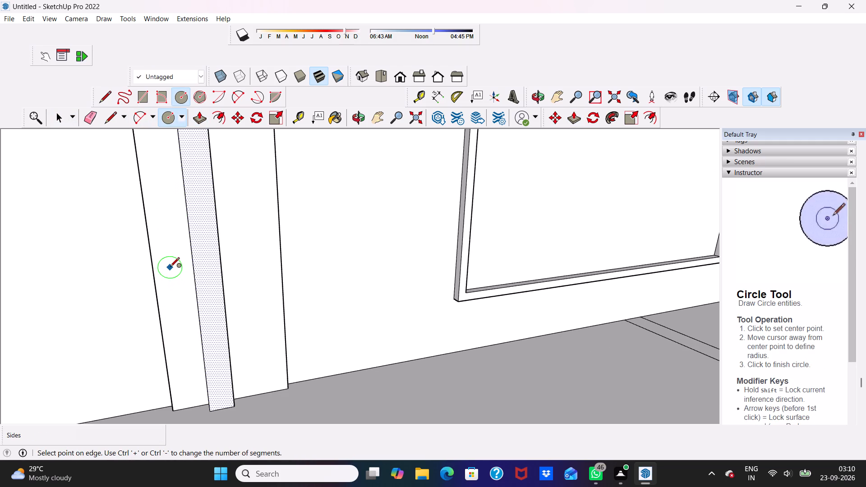
left_click(162, 256)
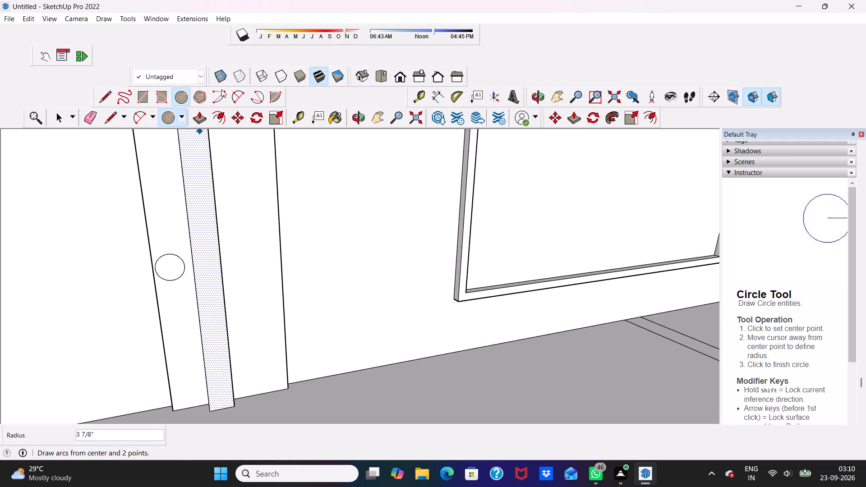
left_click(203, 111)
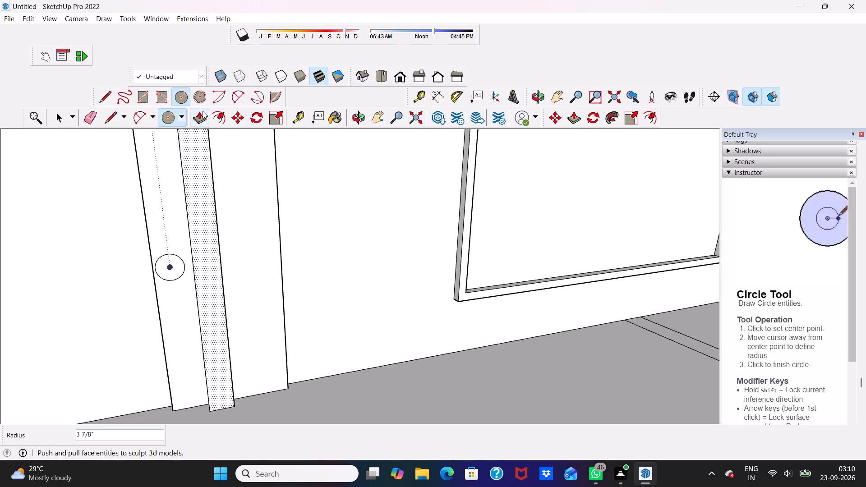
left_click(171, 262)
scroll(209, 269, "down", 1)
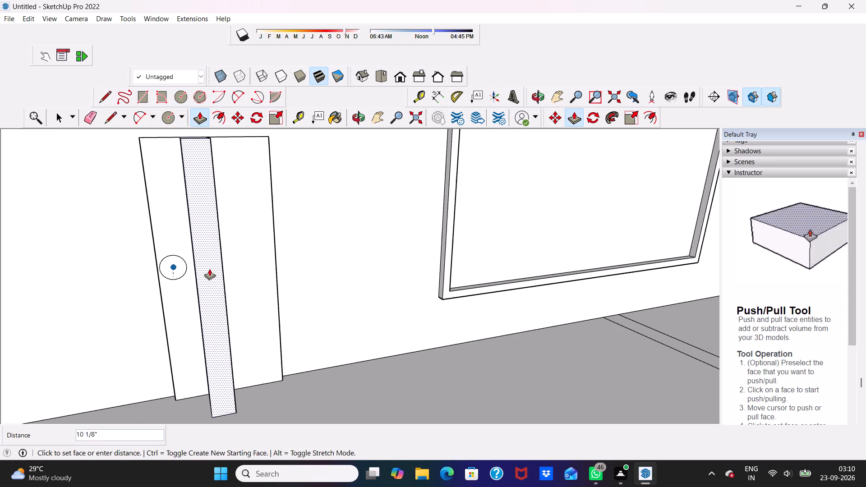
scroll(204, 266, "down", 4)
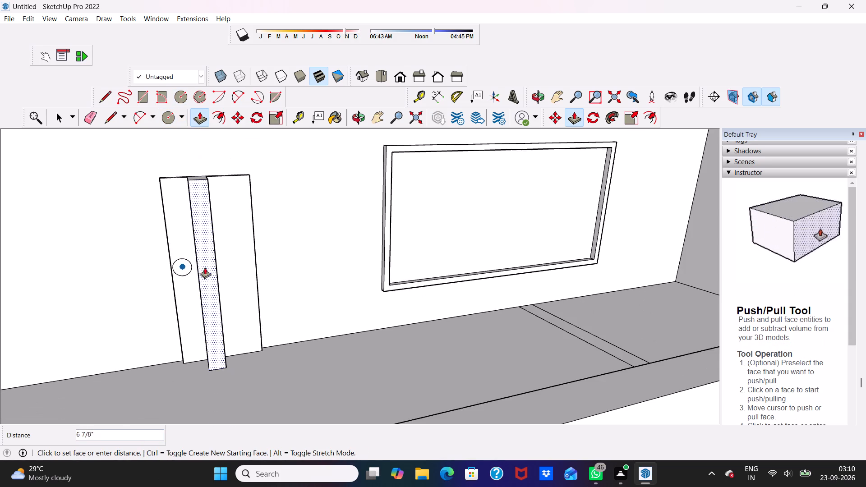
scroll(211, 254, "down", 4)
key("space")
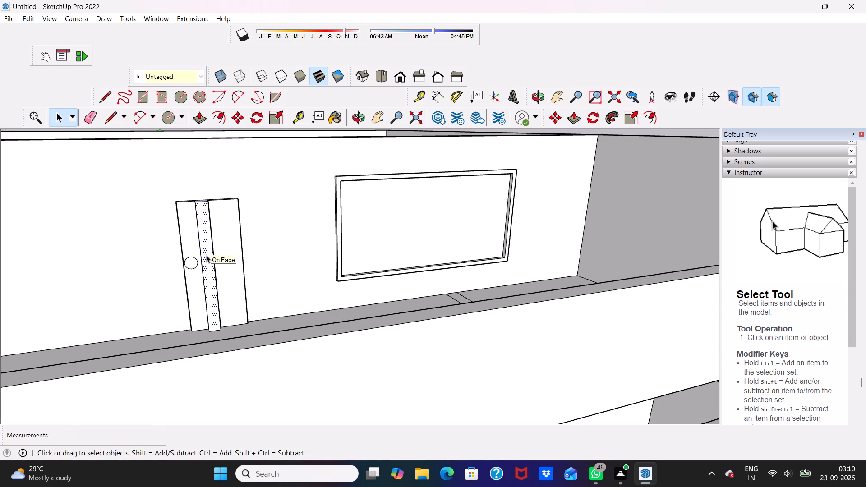
Pull the circular knob face out from the door's front face by about 4 5/16".
scroll(202, 300, "down", 2)
scroll(201, 303, "up", 2)
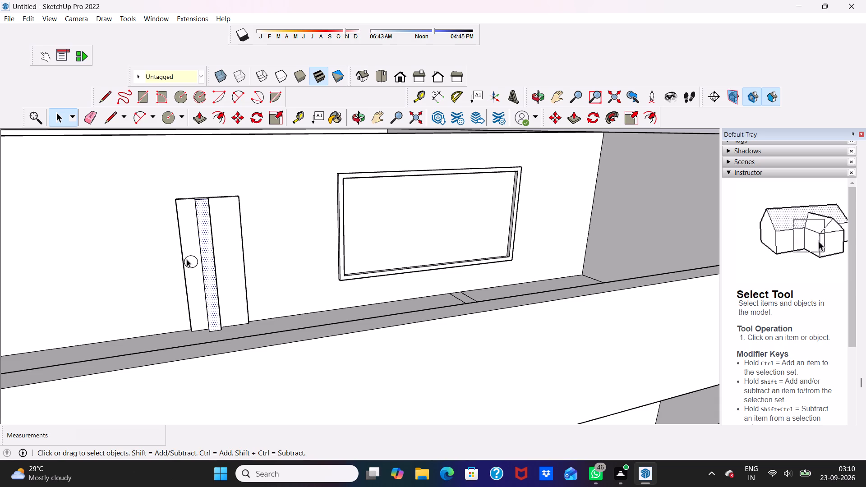
left_click(187, 259)
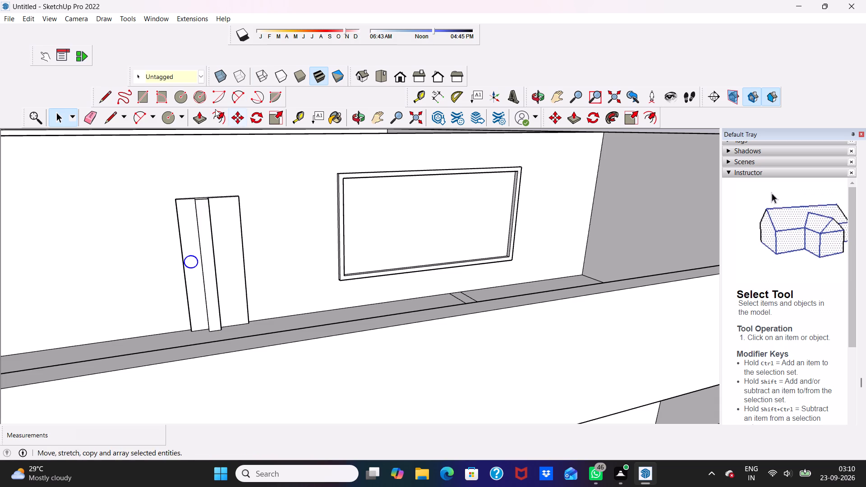
left_click(197, 119)
scroll(176, 280, "up", 4)
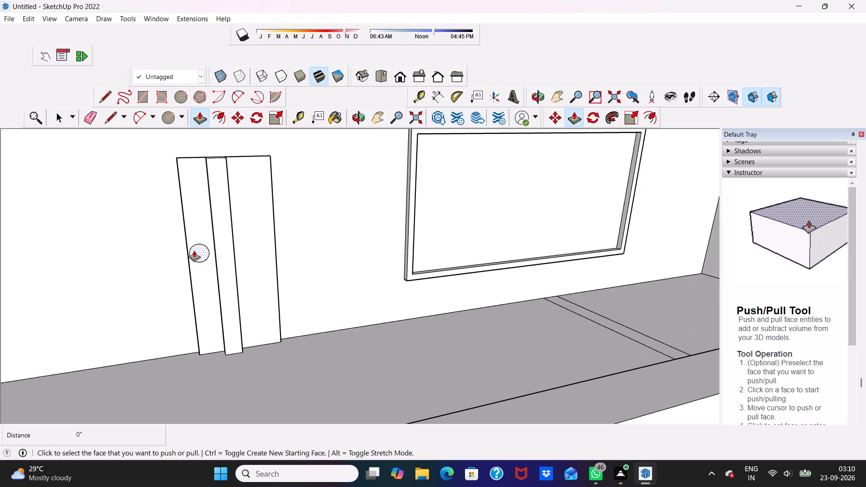
left_click(197, 248)
left_click(225, 256)
Examine the whole building from several sides, including both storeys, the new door and window, and the detached walled box.
scroll(224, 256, "down", 6)
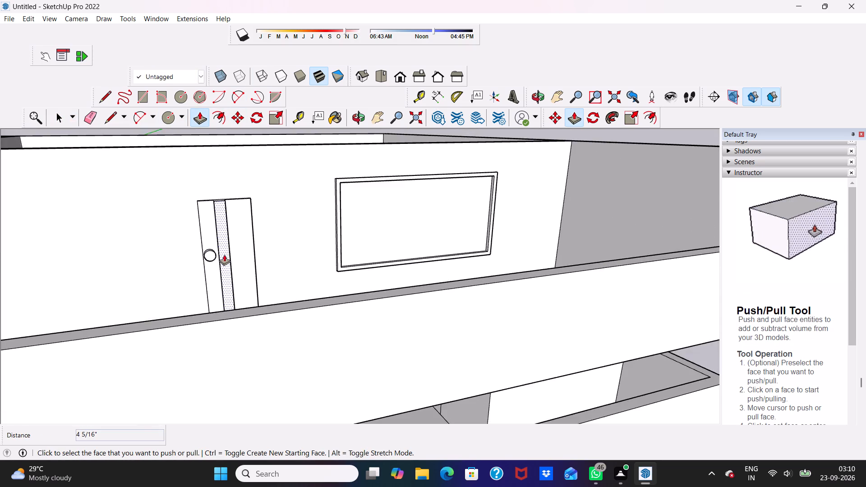
scroll(233, 226, "down", 5)
middle_click_drag(233, 226, 56, 260)
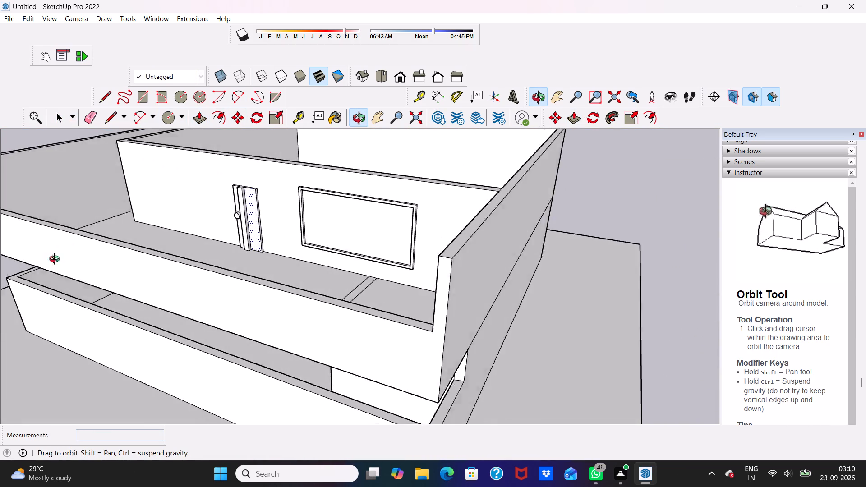
middle_click_drag(56, 260, 250, 203)
scroll(232, 193, "down", 5)
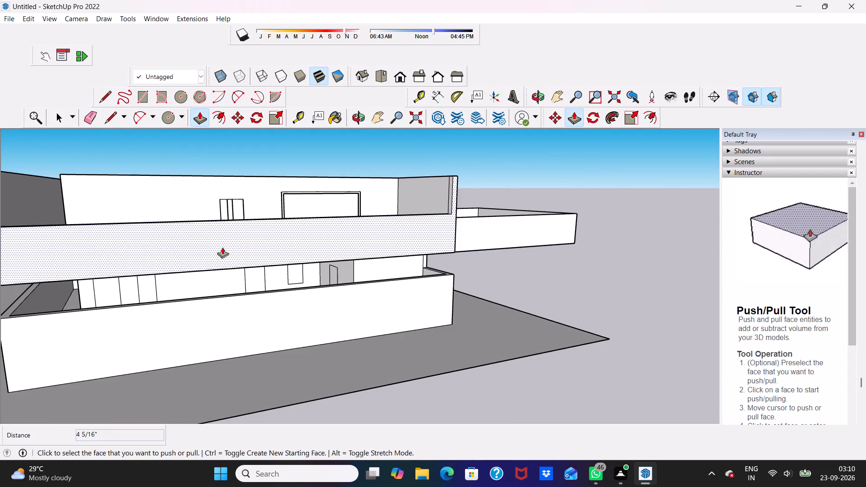
scroll(236, 307, "up", 6)
scroll(103, 321, "up", 6)
scroll(93, 288, "down", 3)
scroll(188, 274, "down", 4)
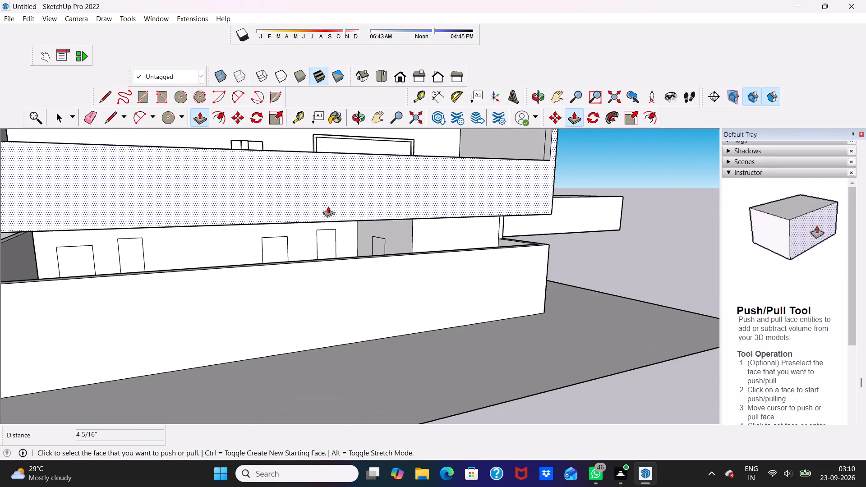
middle_click_drag(286, 249, 203, 281)
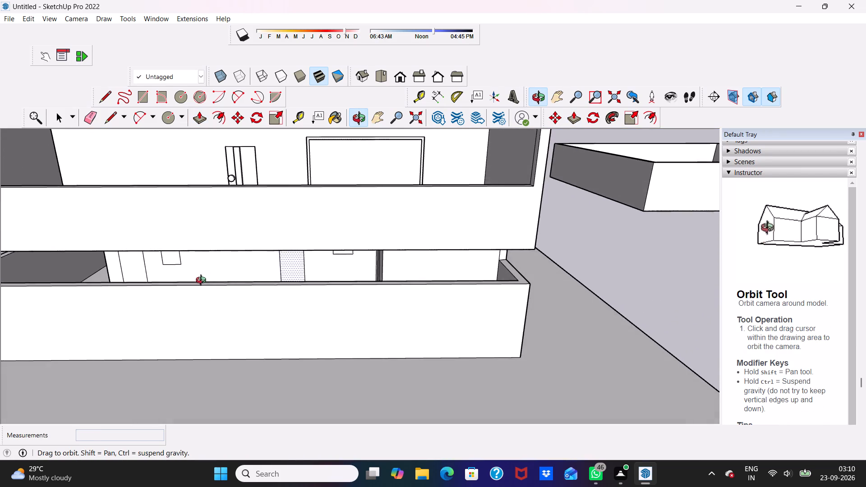
middle_click_drag(203, 281, 138, 299)
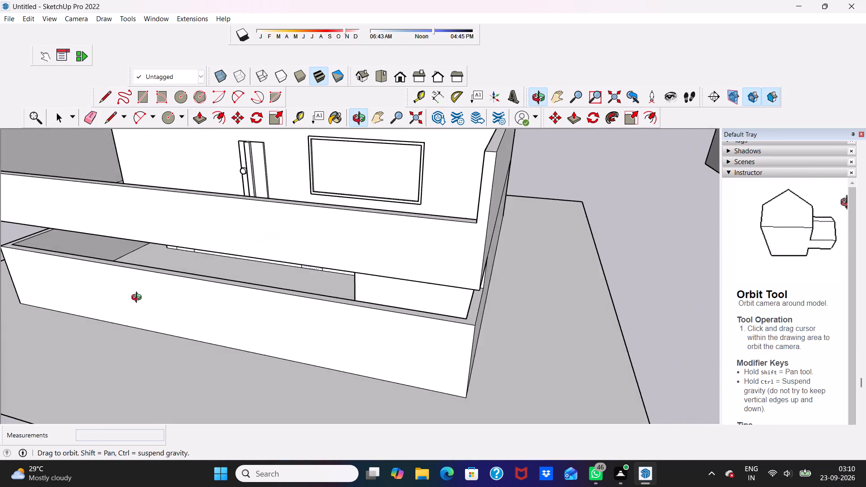
middle_click_drag(138, 299, 520, 242)
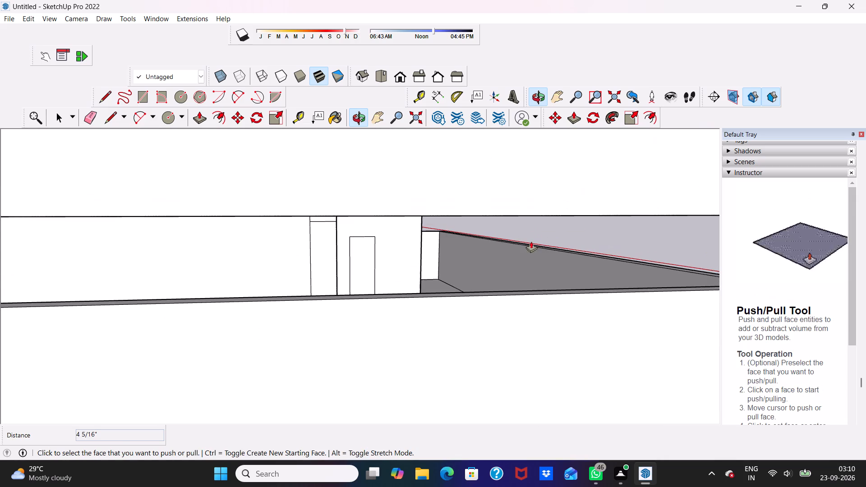
scroll(376, 269, "down", 4)
scroll(452, 239, "down", 5)
middle_click_drag(451, 239, 393, 251)
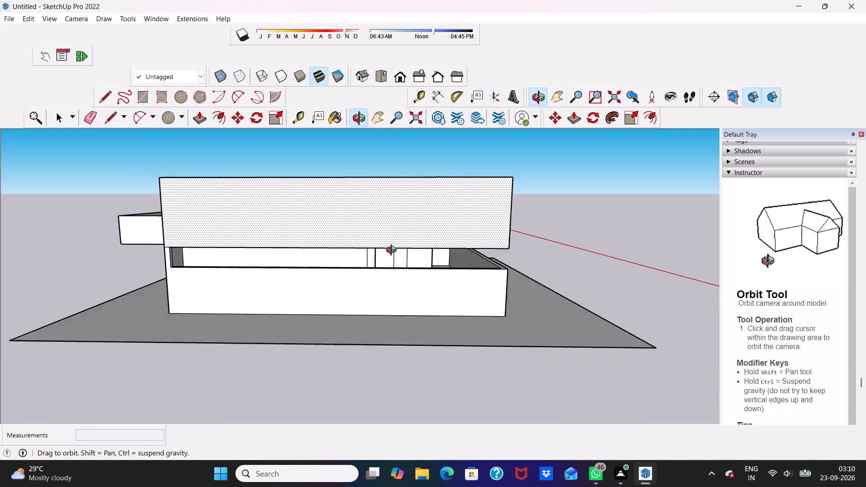
middle_click_drag(393, 251, 25, 322)
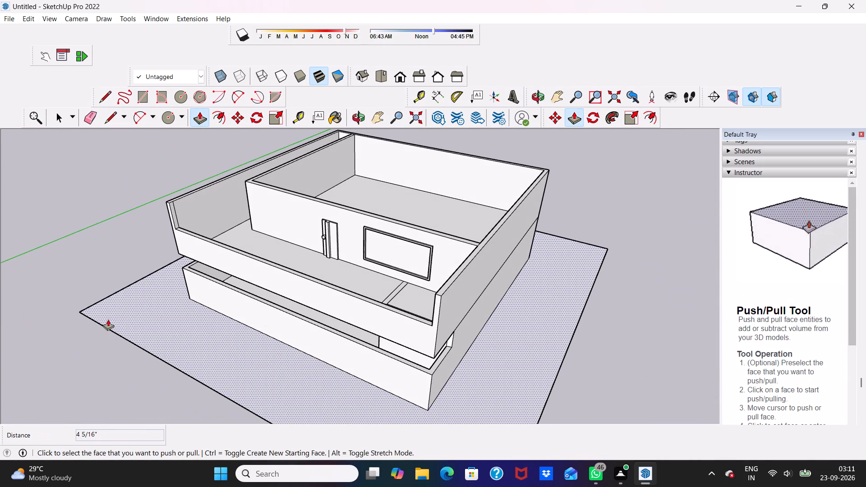
key("space")
scroll(120, 326, "down", 3)
middle_click_drag(253, 379, 294, 310)
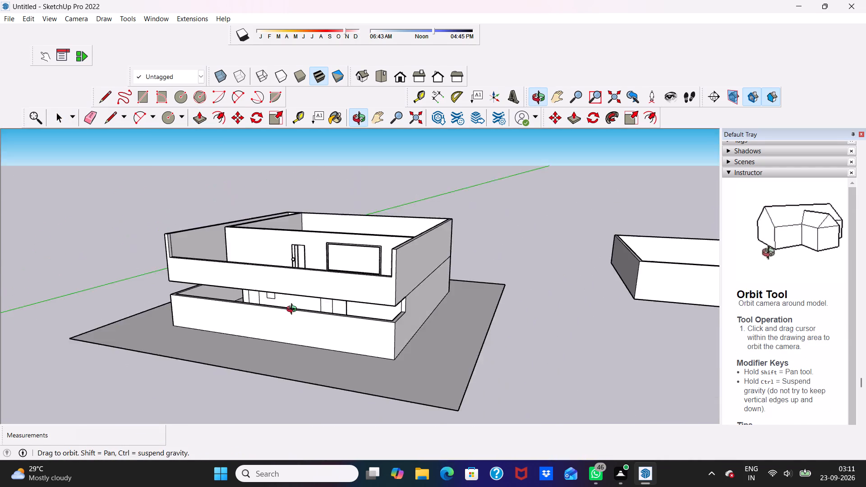
middle_click_drag(294, 310, 378, 324)
scroll(331, 289, "down", 4)
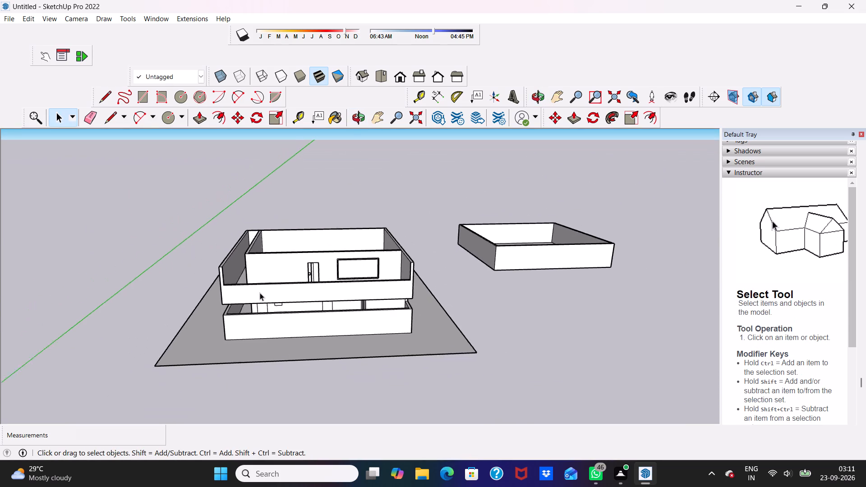
scroll(260, 293, "down", 1)
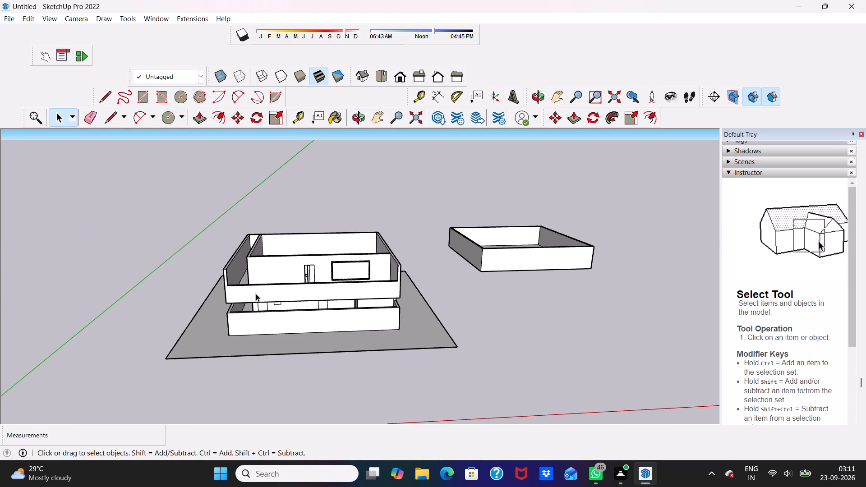
scroll(256, 294, "down", 2)
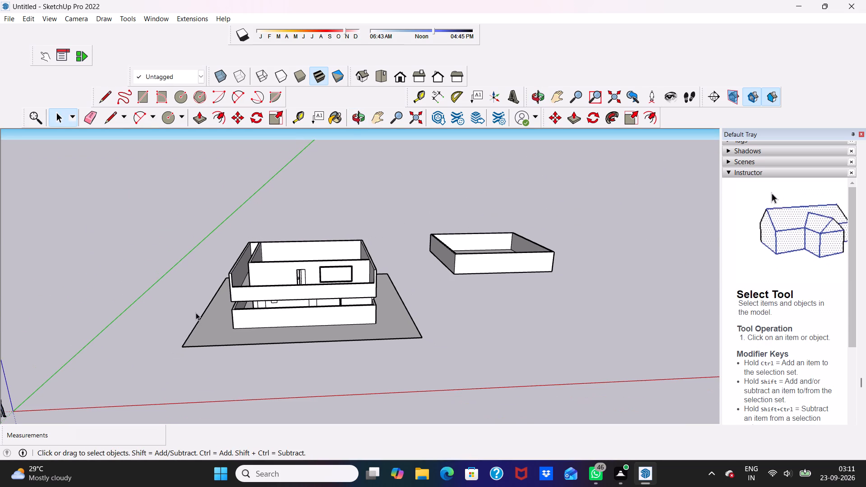
scroll(248, 274, "up", 4)
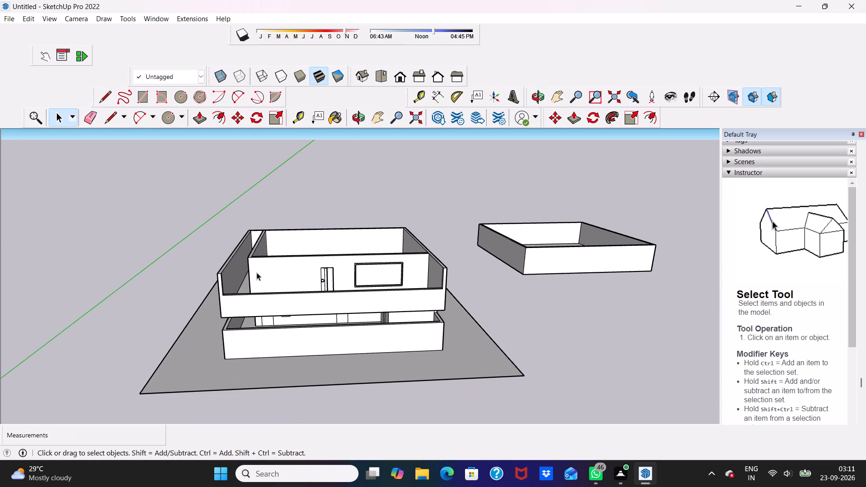
scroll(275, 276, "down", 1)
Select the entire detached walled box beside the building and move it by its bottom front corner to a spot behind the building.
scroll(602, 248, "up", 6)
triple_click(462, 278)
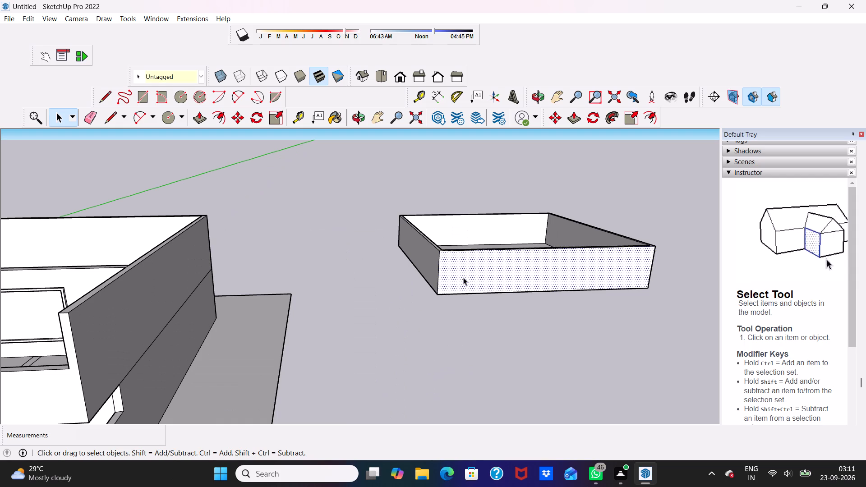
left_click(464, 277)
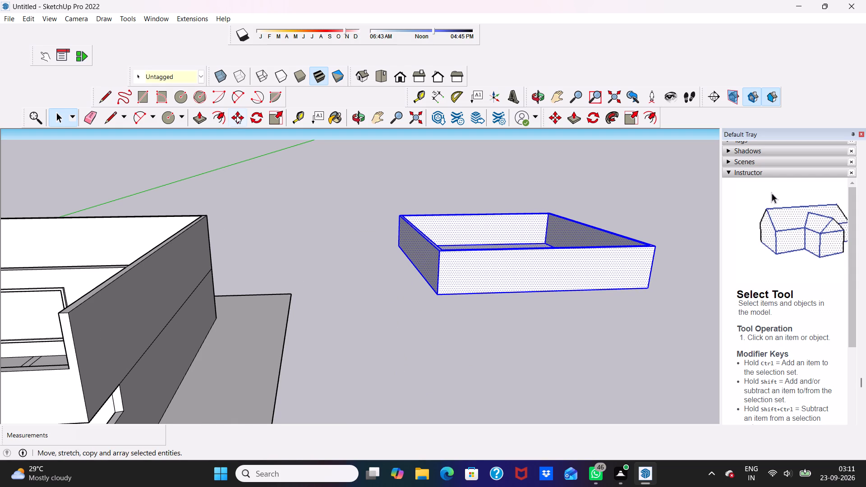
left_click_drag(236, 115, 245, 126)
left_click(438, 296)
scroll(395, 277, "down", 8)
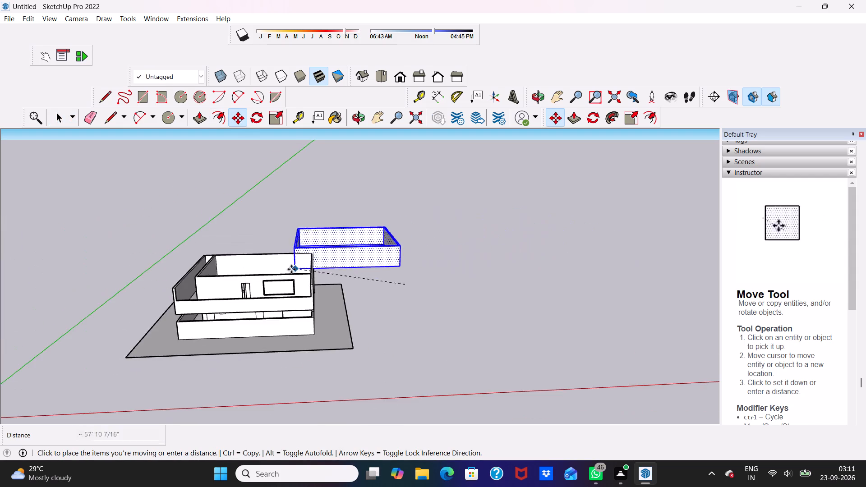
scroll(291, 269, "down", 4)
scroll(147, 299, "up", 5)
scroll(310, 207, "up", 3)
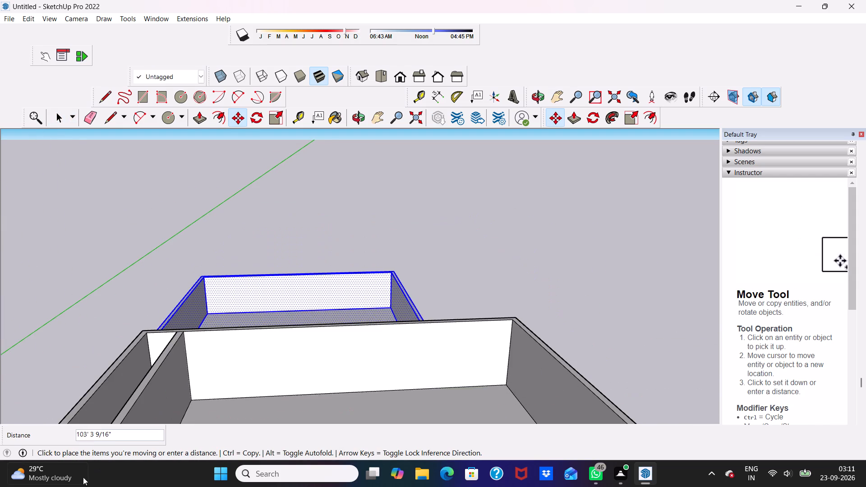
left_click(86, 304)
Move the selected walled box by its bottom corner onto the matching top rear corner of the building, stacking it as the third level.
scroll(86, 304, "down", 8)
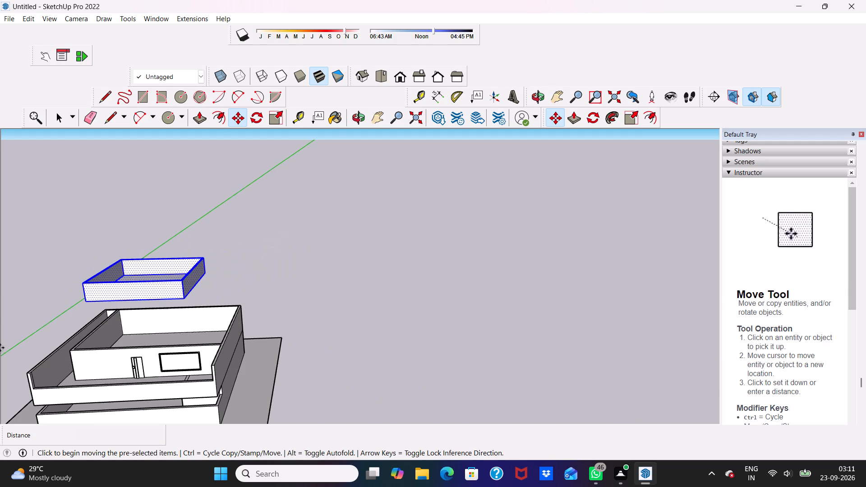
scroll(420, 354, "down", 2)
scroll(148, 287, "down", 1)
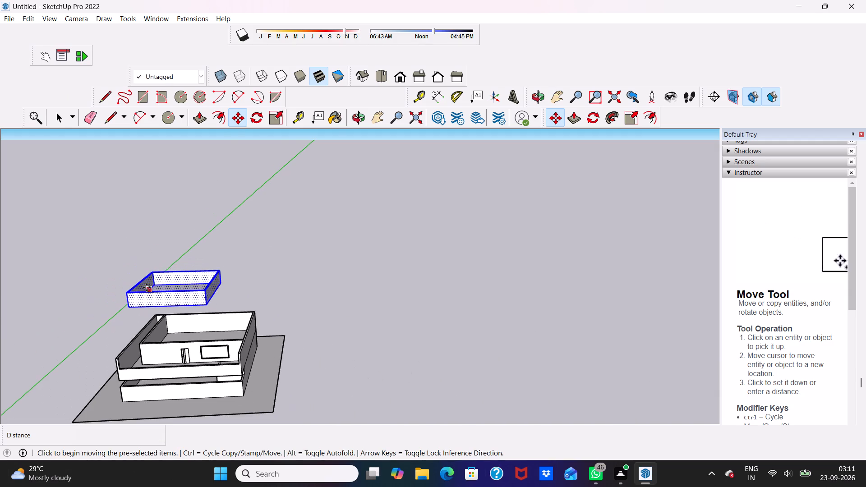
middle_click_drag(147, 287, 550, 234)
scroll(533, 233, "up", 1)
scroll(531, 233, "down", 10)
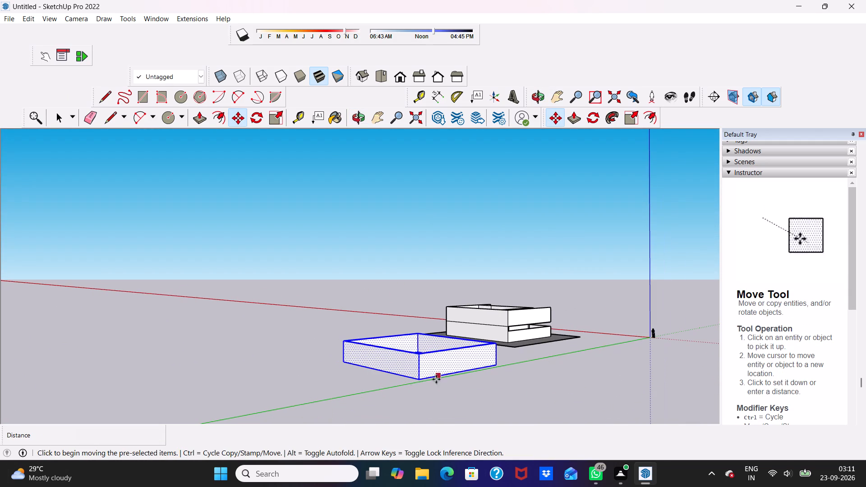
left_click(423, 377)
scroll(577, 241, "up", 6)
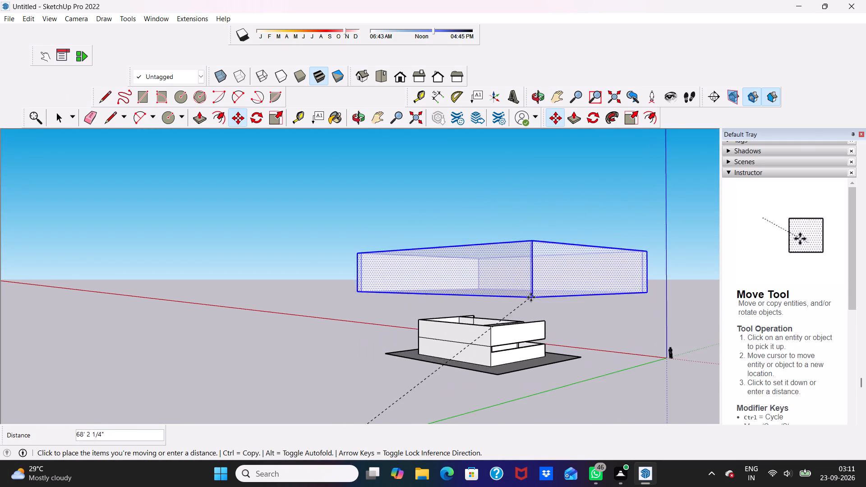
scroll(531, 297, "up", 12)
scroll(472, 315, "up", 10)
scroll(482, 330, "down", 3)
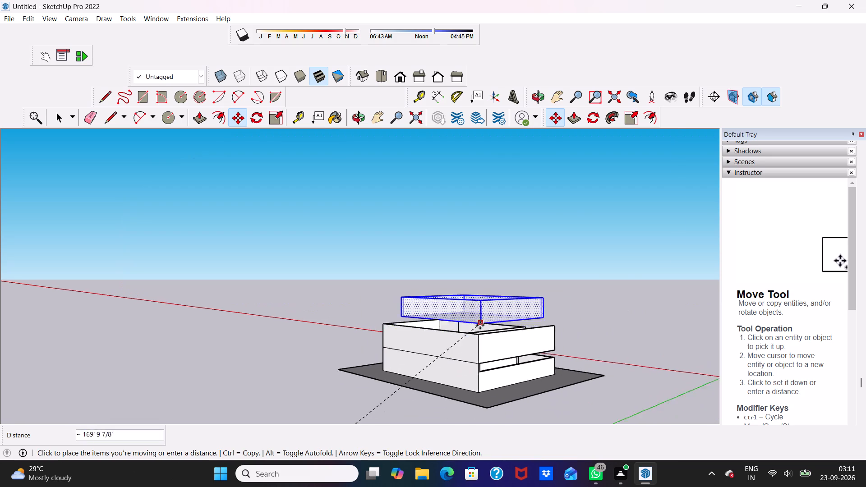
scroll(480, 325, "down", 1)
scroll(485, 318, "up", 9)
scroll(488, 338, "down", 5)
scroll(490, 329, "up", 12)
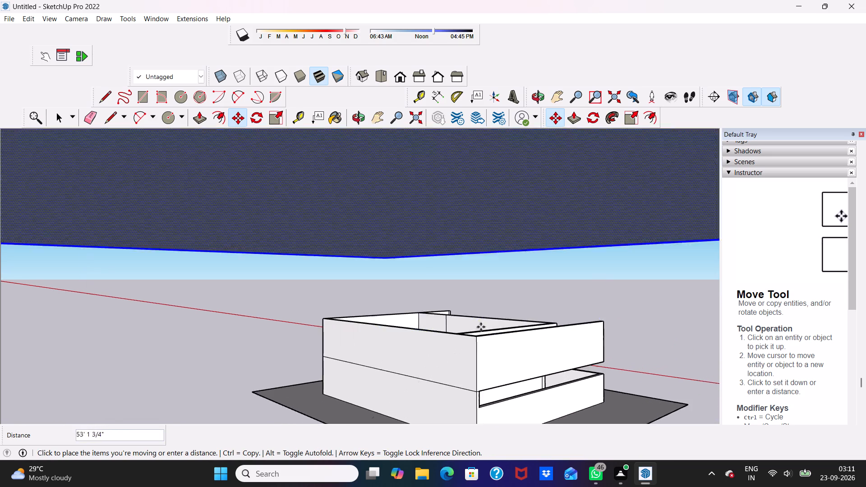
scroll(481, 327, "up", 9)
scroll(470, 361, "down", 5)
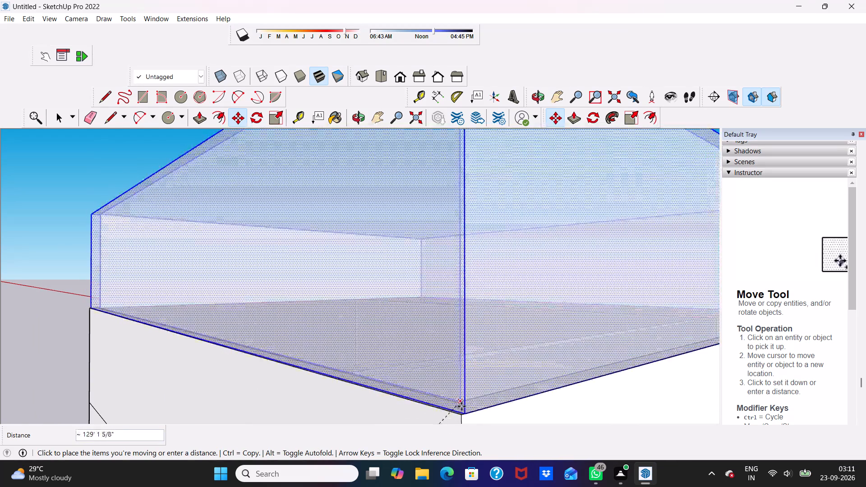
left_click(461, 403)
scroll(461, 403, "down", 3)
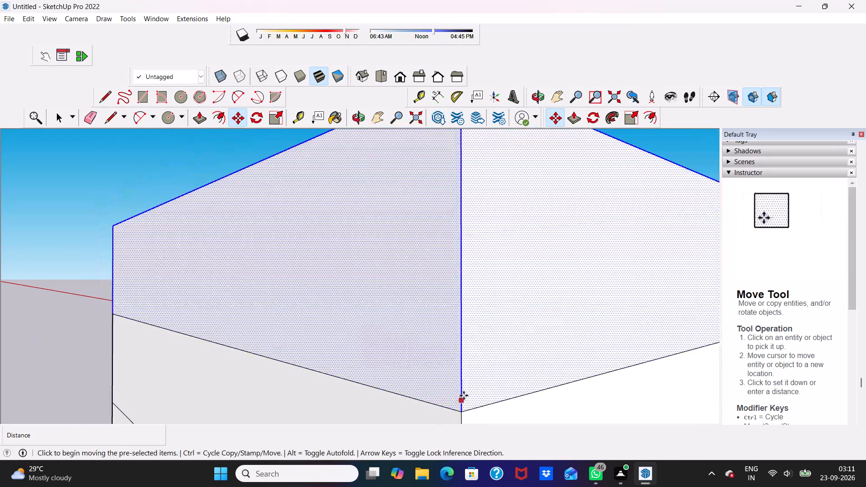
scroll(502, 300, "down", 17)
middle_click_drag(530, 230, 307, 219)
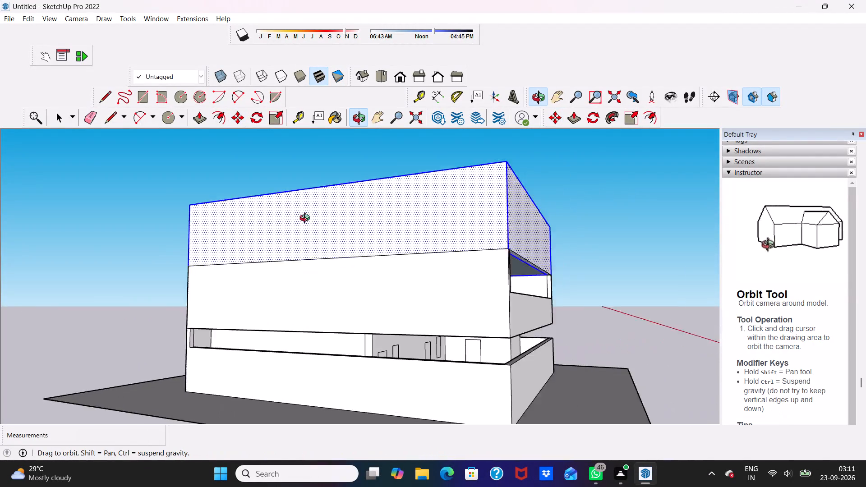
middle_click_drag(307, 219, 129, 250)
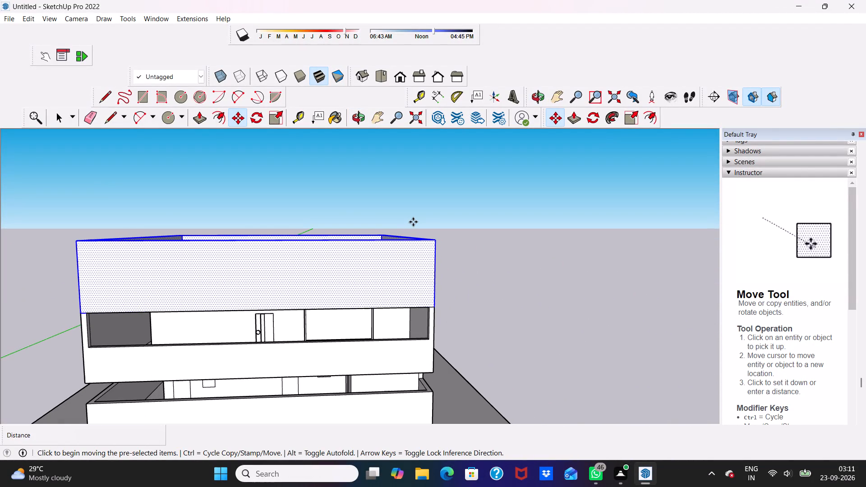
key("space")
left_click(457, 206)
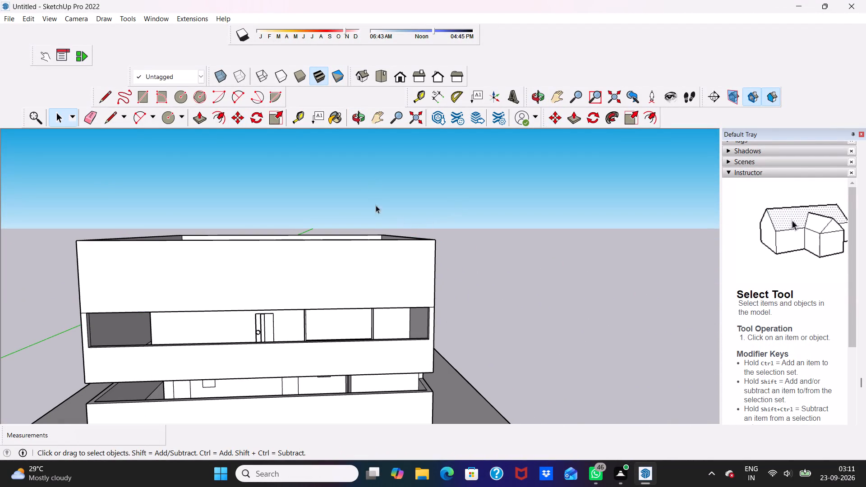
Draw two 9" lines across the top rim of the new level's front wall, from each inner corner to the outer edge.
middle_click_drag(325, 336, 323, 289)
scroll(318, 266, "up", 6)
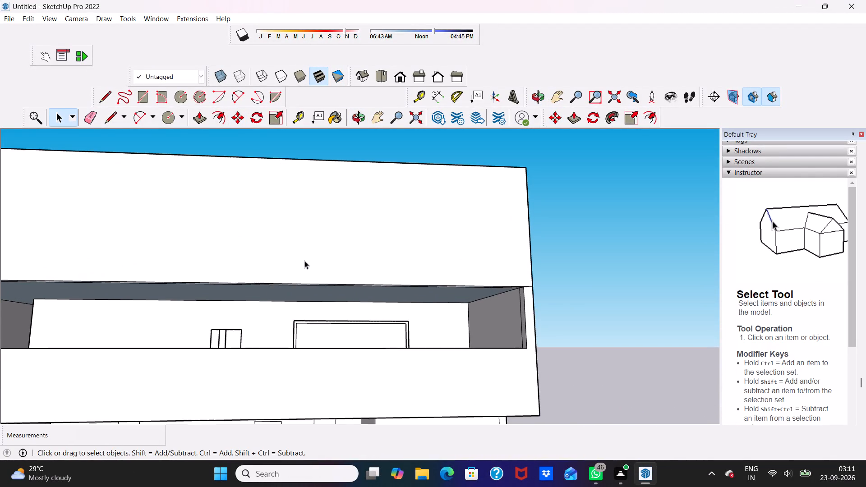
middle_click_drag(304, 261, 260, 310)
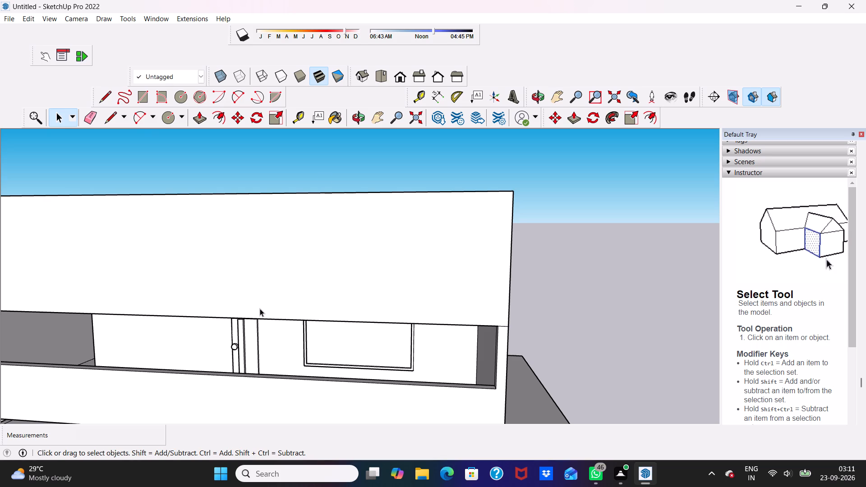
scroll(393, 148, "down", 6)
scroll(290, 179, "up", 4)
scroll(285, 184, "down", 2)
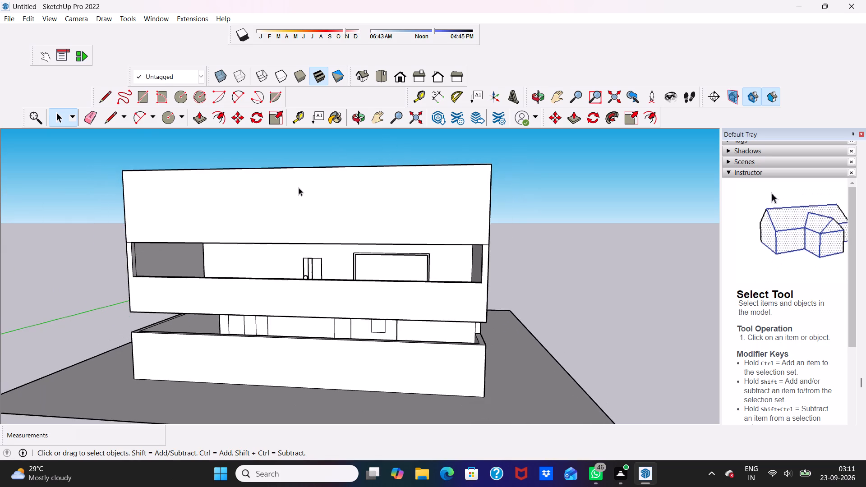
scroll(302, 188, "down", 1)
middle_click_drag(306, 191, 298, 326)
scroll(295, 306, "up", 3)
scroll(120, 242, "up", 1)
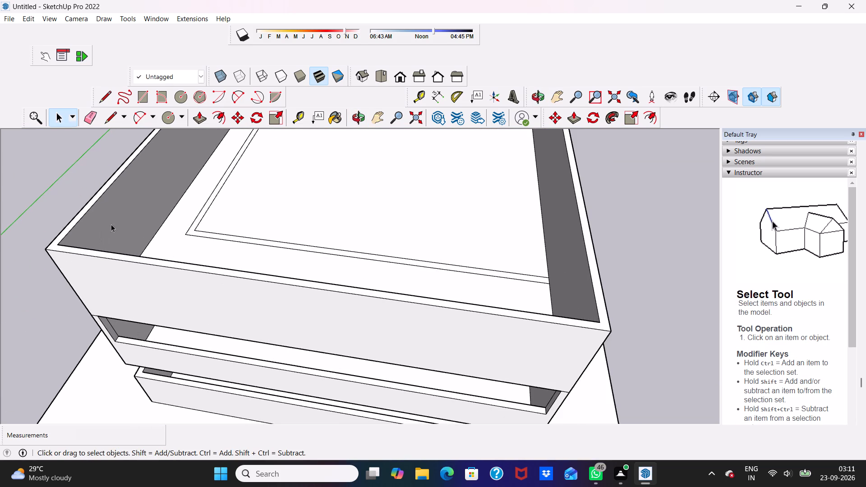
left_click(108, 115)
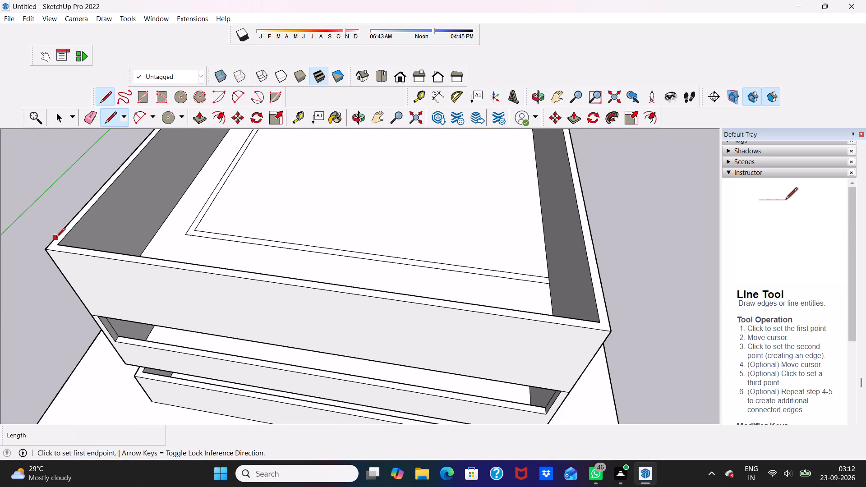
left_click(60, 244)
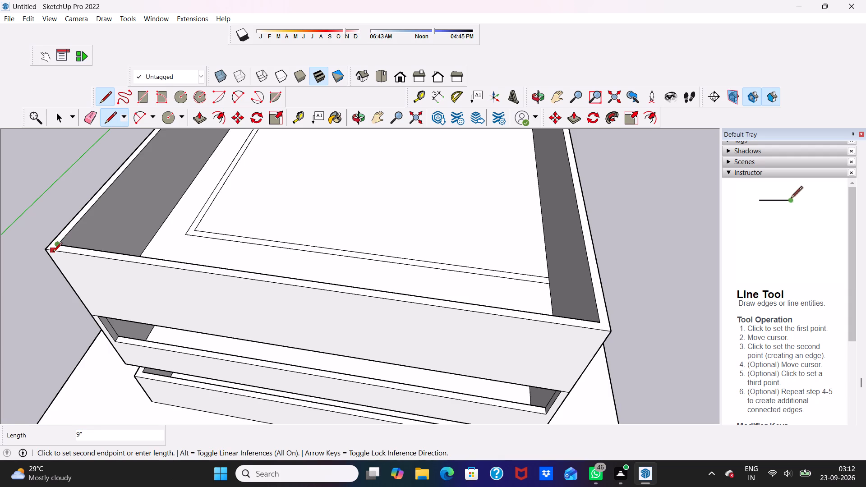
left_click(54, 251)
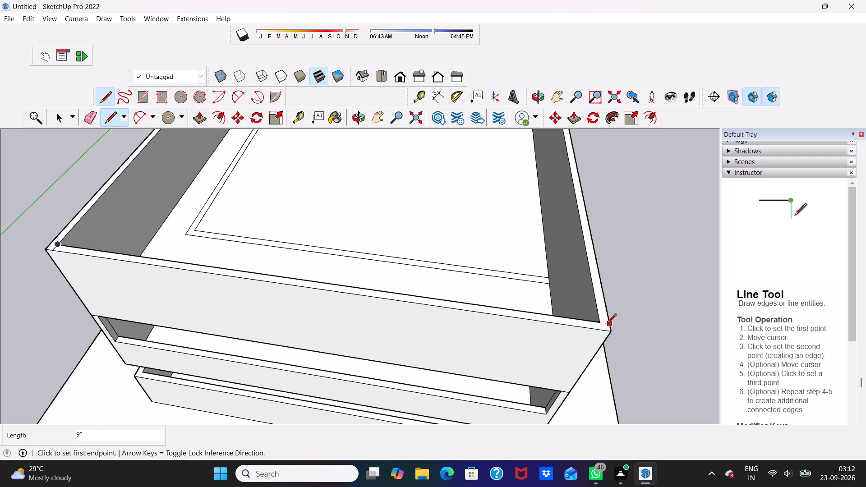
left_click(598, 322)
left_click(602, 332)
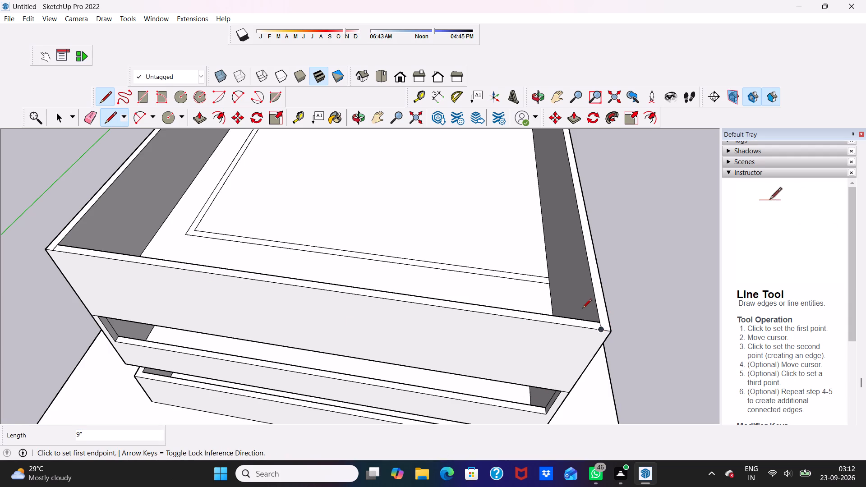
key("space")
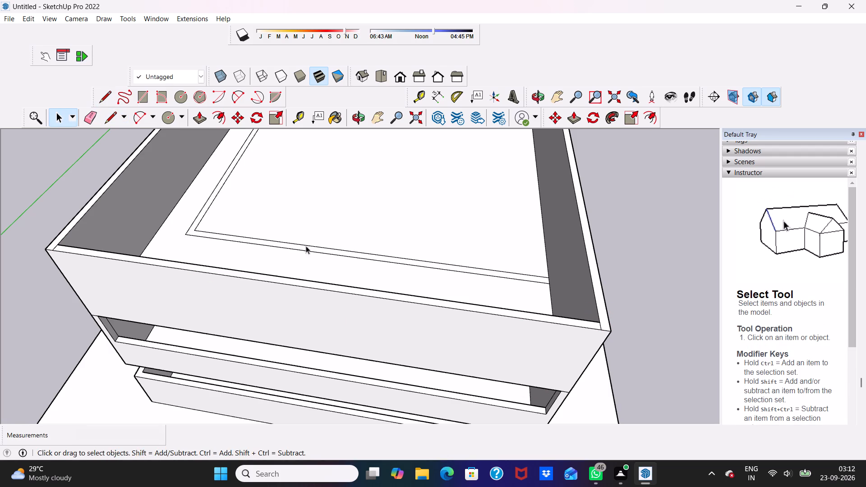
Push the top strip of the new level's front wall down by about 4' 7" to form a low balcony parapet.
left_click(199, 119)
scroll(240, 271, "up", 2)
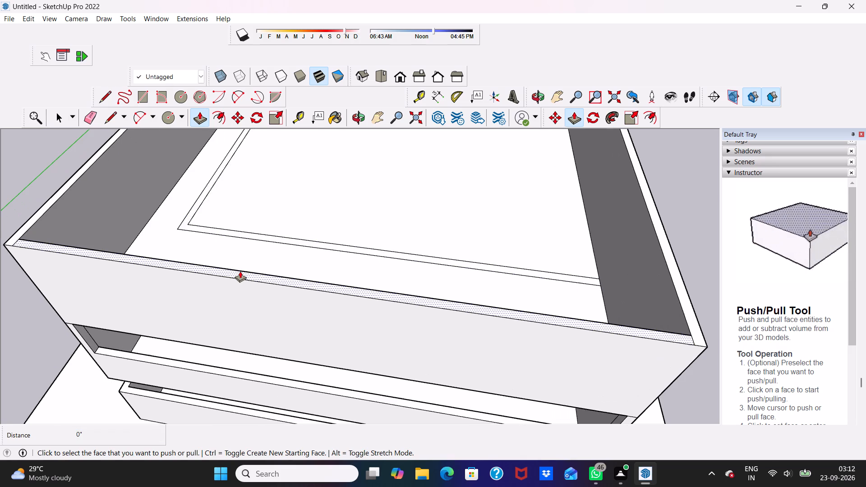
left_click(240, 271)
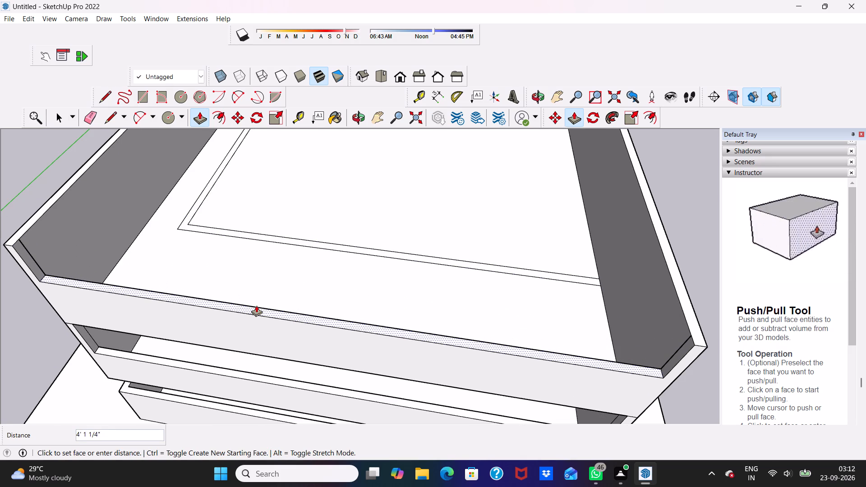
left_click(258, 308)
Extrude the L-shaped inner wall outline on the top level's floor upward by 10'.
middle_click_drag(242, 312, 281, 250)
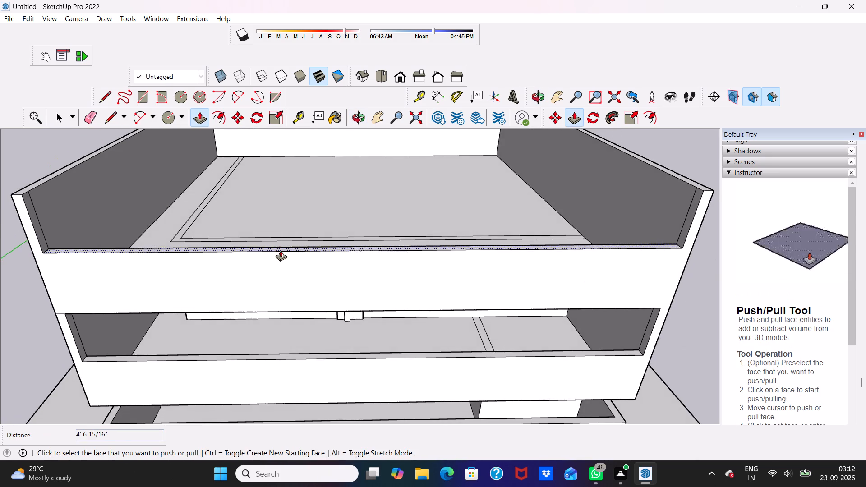
scroll(188, 207, "up", 4)
left_click(178, 249)
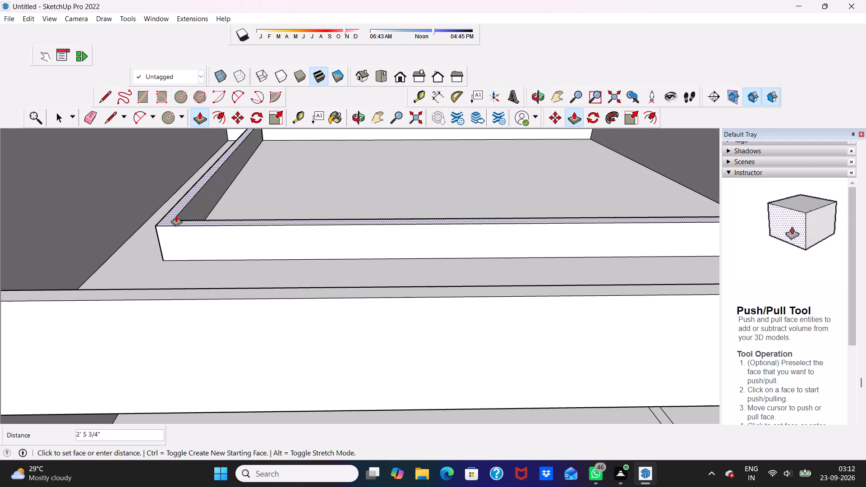
type("10'")
key("Return")
scroll(176, 217, "down", 13)
middle_click_drag(437, 224, 435, 223)
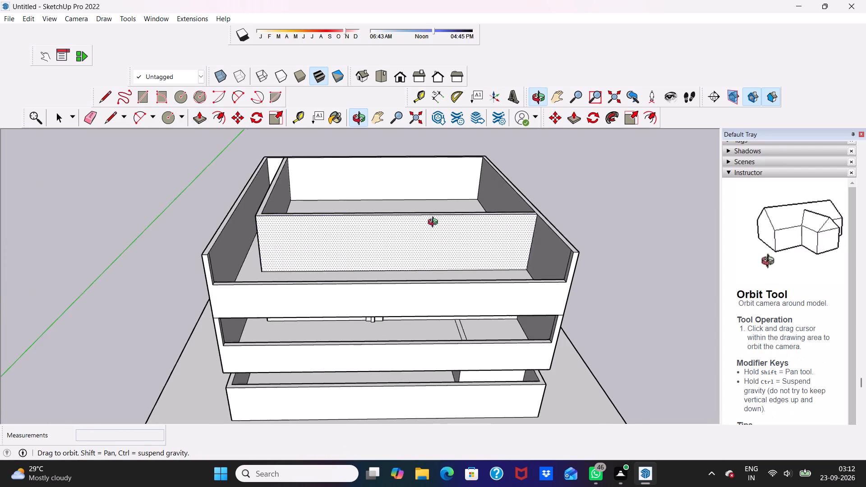
middle_click_drag(435, 223, 397, 175)
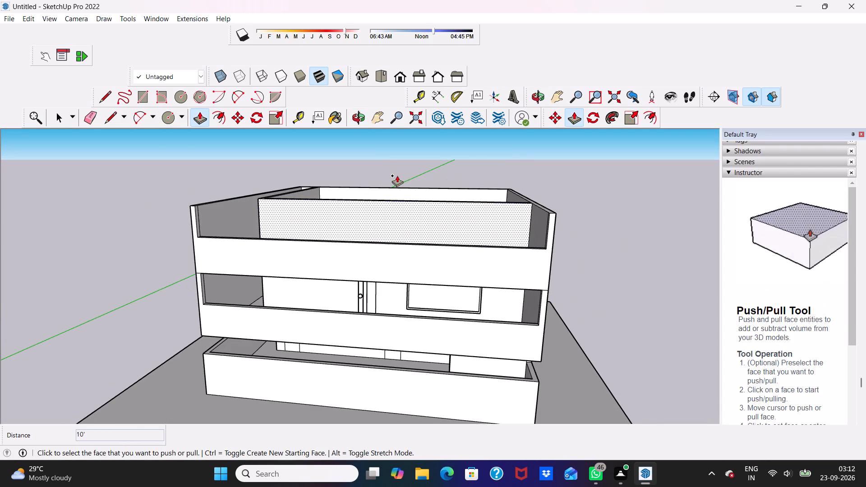
key("space")
Draw a 3' by 7' door rectangle at the base of the top level's inner front wall, near its outer end.
scroll(256, 265, "up", 3)
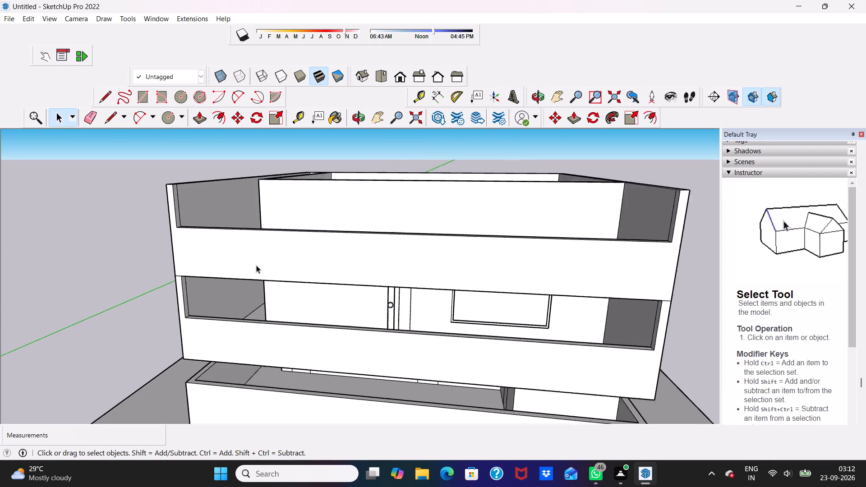
scroll(256, 265, "up", 2)
scroll(264, 262, "down", 1)
middle_click_drag(363, 237, 419, 247)
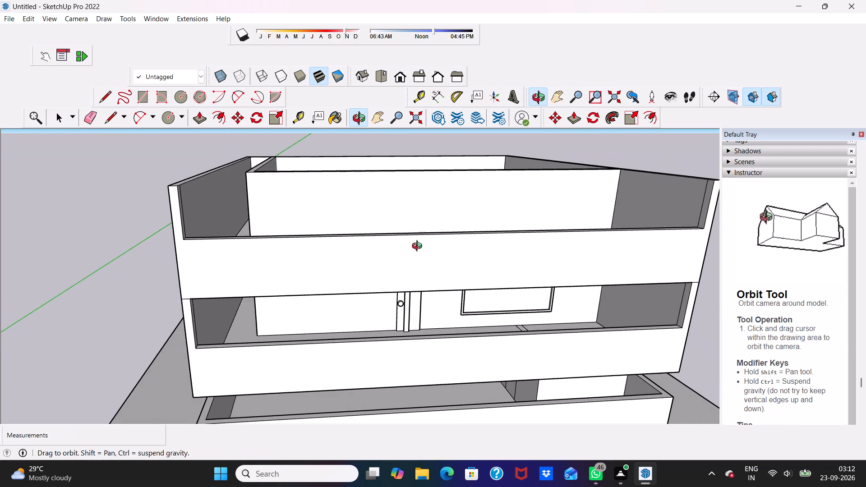
middle_click_drag(419, 247, 417, 249)
middle_click_drag(327, 207, 320, 230)
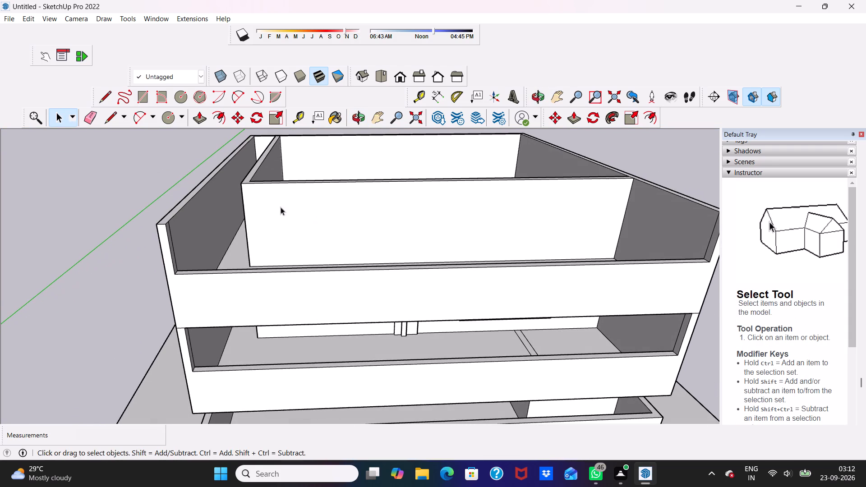
left_click(137, 93)
scroll(300, 252, "up", 2)
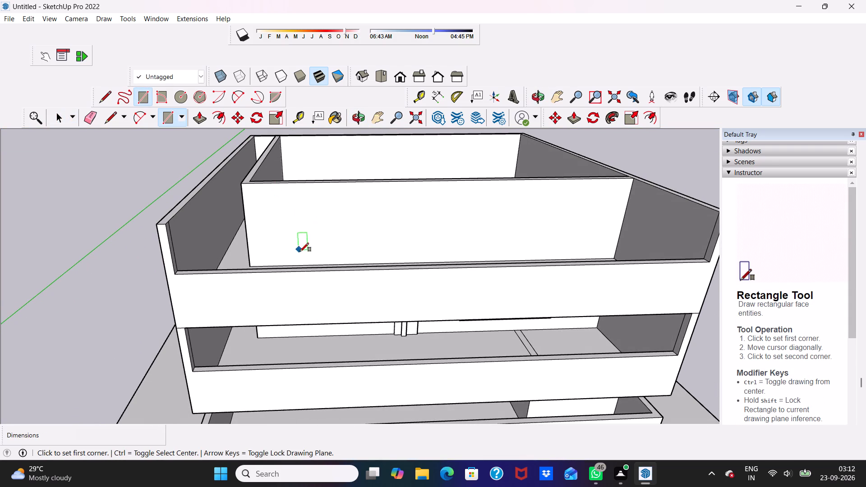
scroll(300, 252, "up", 3)
left_click(304, 272)
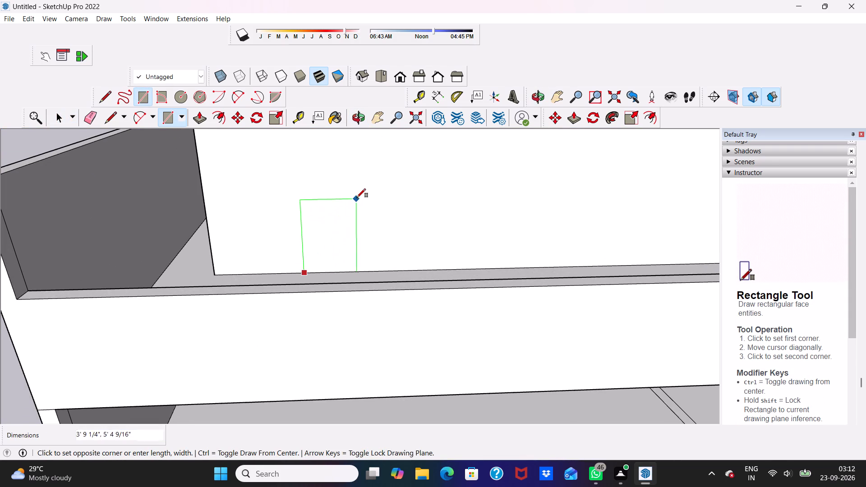
type("3',7'")
key("Return")
Draw a rectangle about 3' 1" wide and 5' 11" high beside the door outline, with its top level with the door's.
scroll(358, 200, "down", 5)
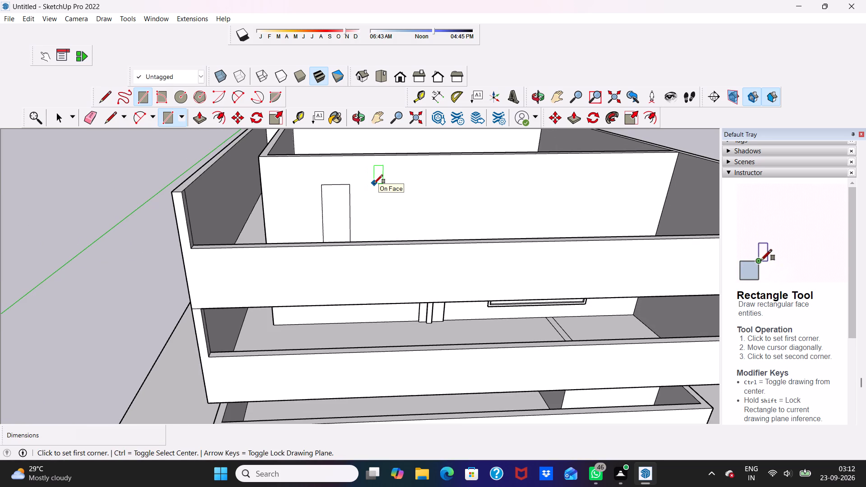
left_click(373, 184)
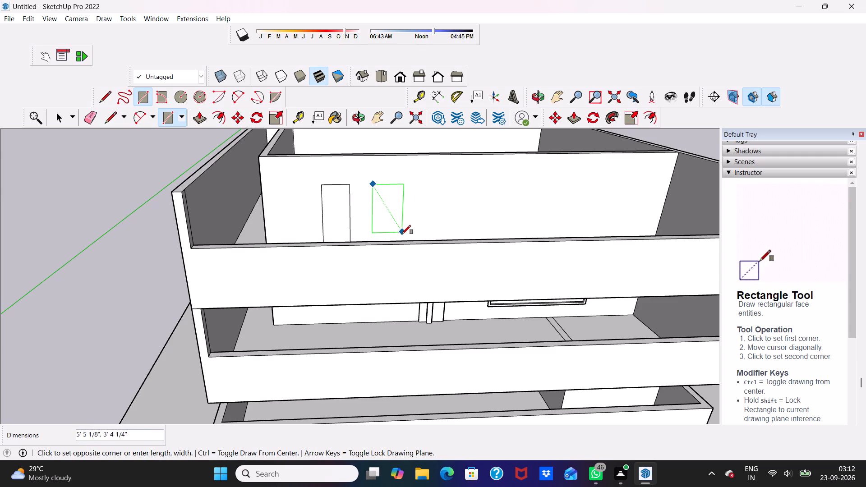
scroll(401, 239, "up", 5)
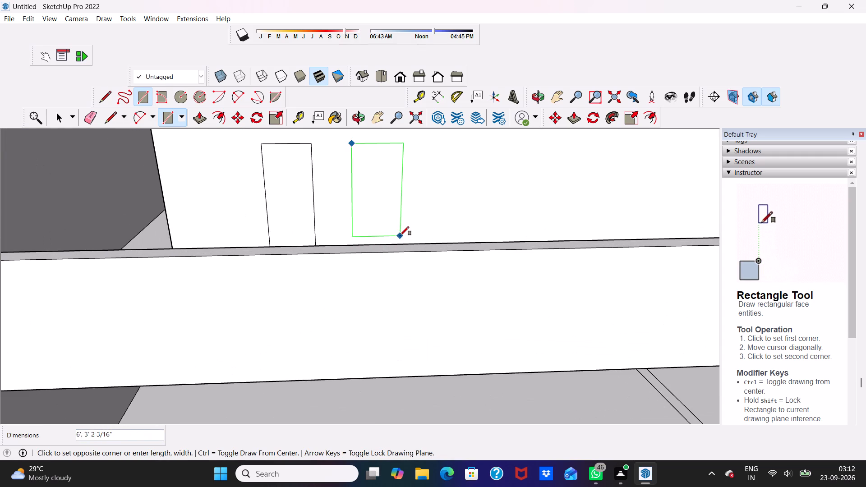
scroll(399, 232, "up", 1)
left_click(398, 235)
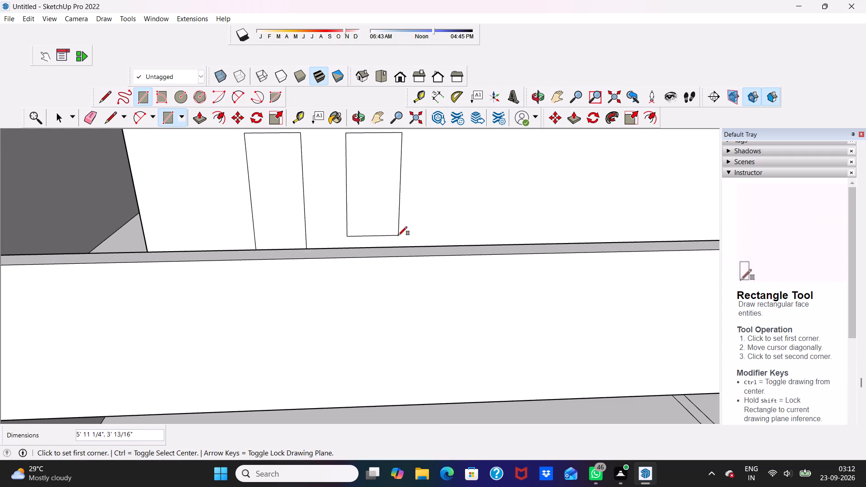
Draw a window rectangle about 6' 10" wide and 5' 7" high on the top level's inner front wall, beyond the narrow rectangle.
scroll(397, 233, "down", 10)
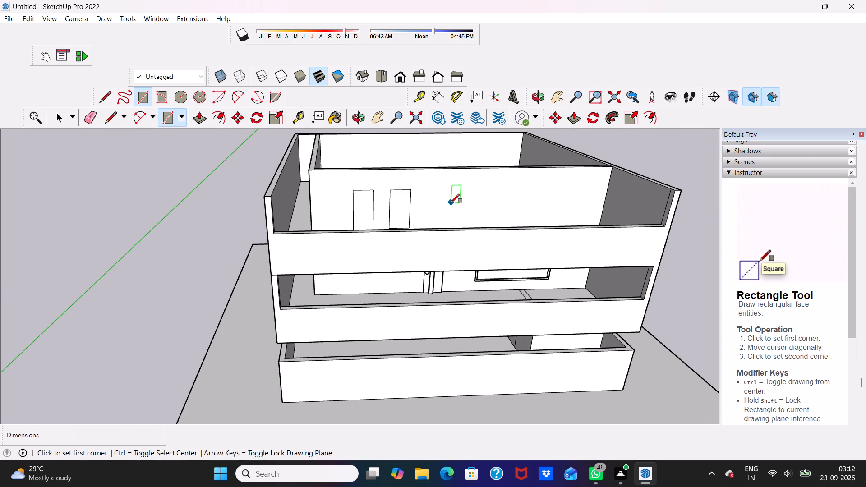
left_click(453, 187)
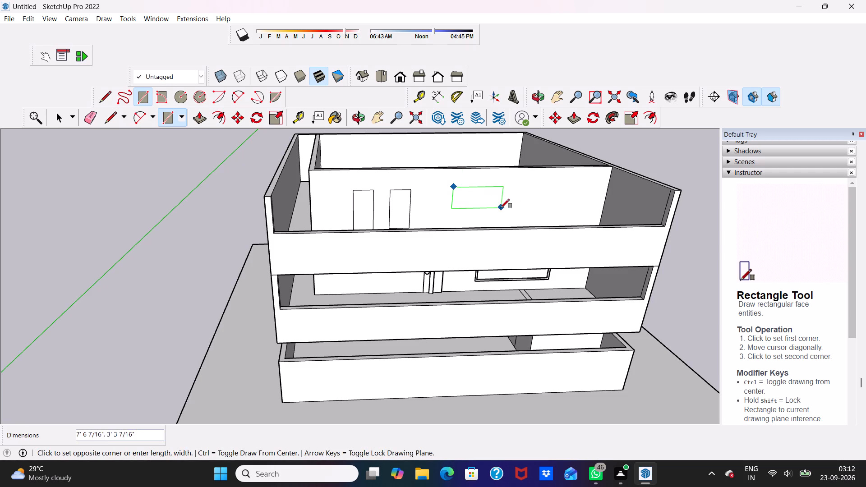
middle_click_drag(513, 223, 504, 251)
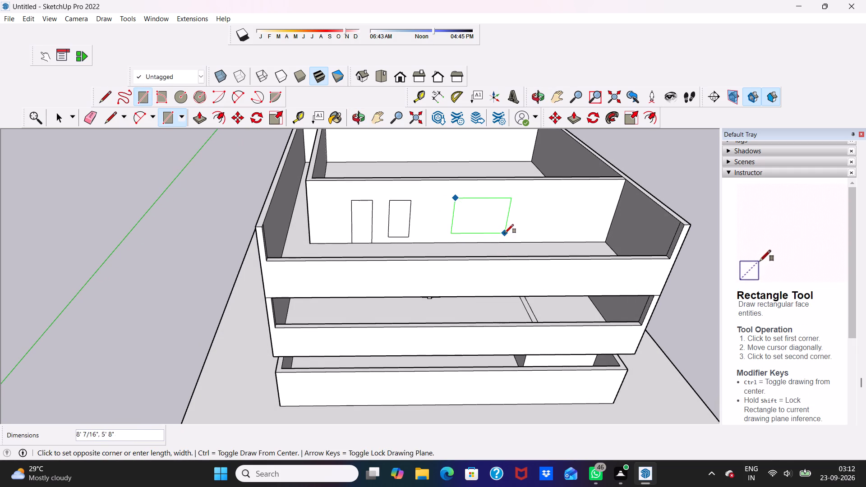
left_click(497, 233)
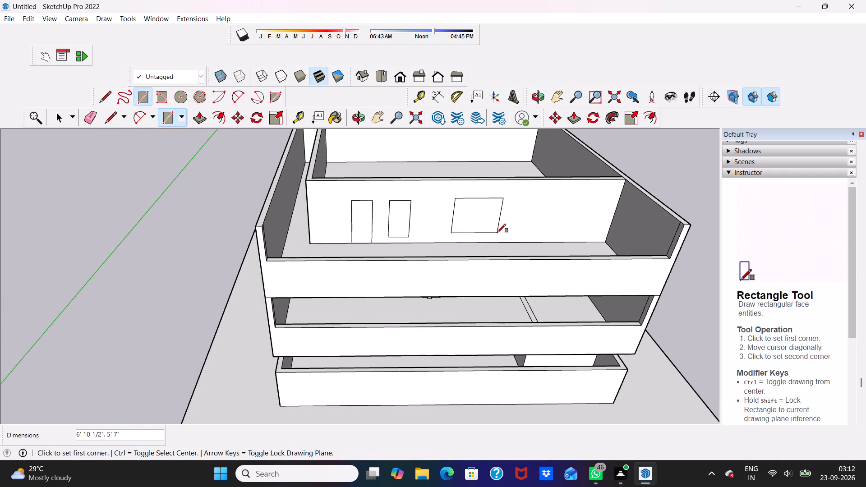
Offset the narrow and wide window rectangles outward to form a frame border around each.
key("space")
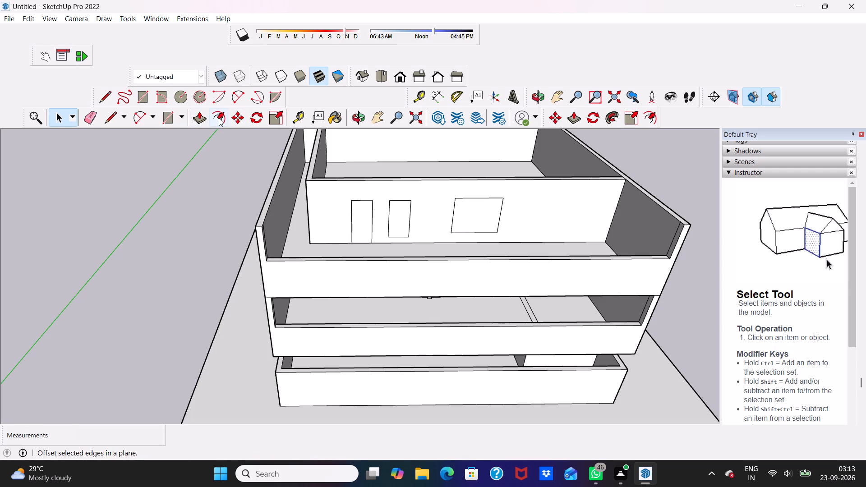
left_click_drag(219, 118, 230, 124)
scroll(392, 201, "up", 6)
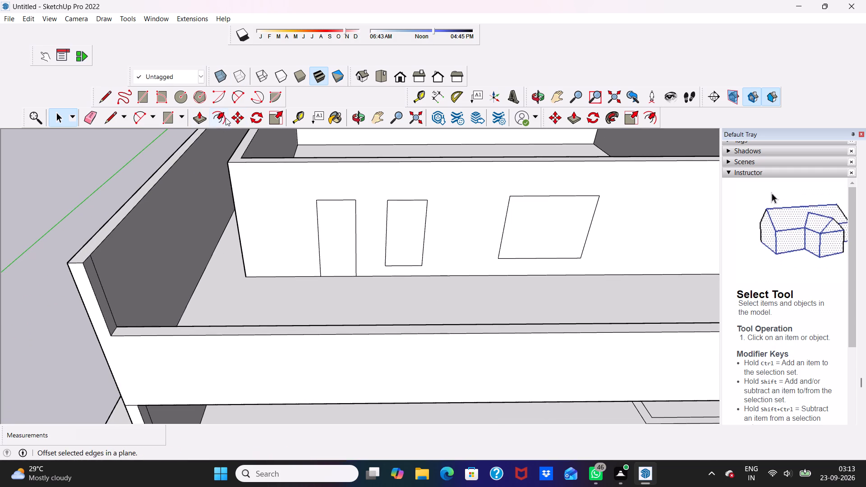
left_click(221, 117)
left_click(398, 221)
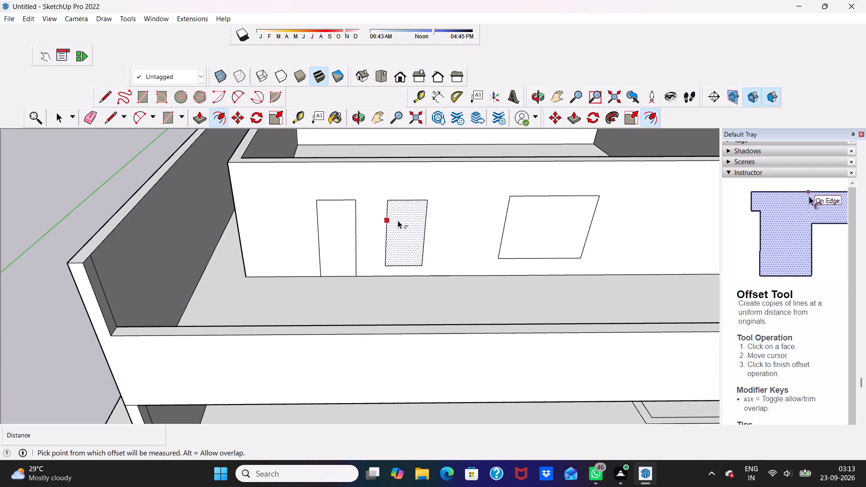
left_click(381, 230)
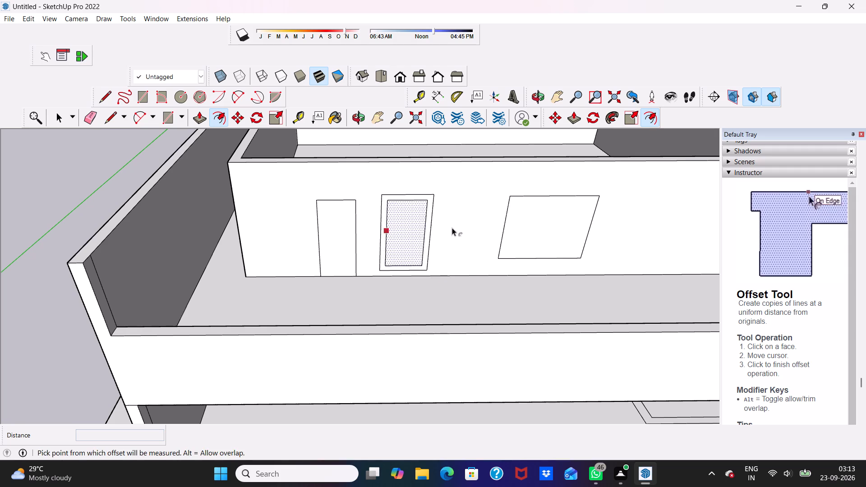
left_click(518, 230)
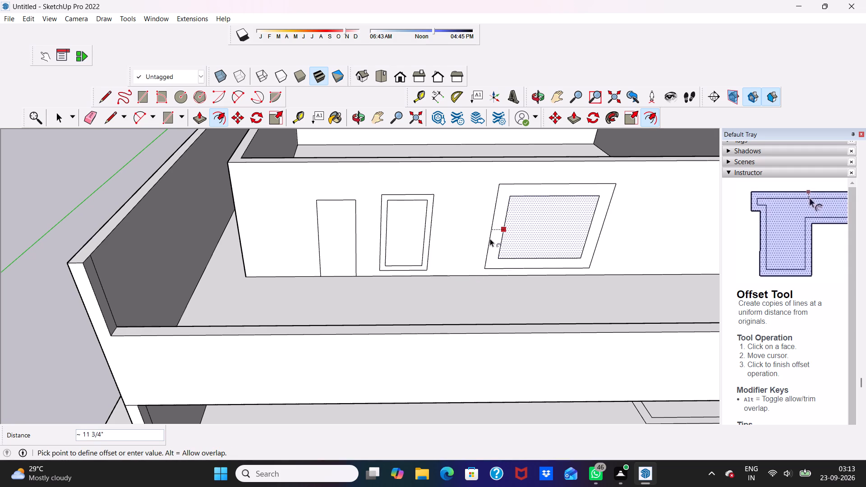
left_click(497, 234)
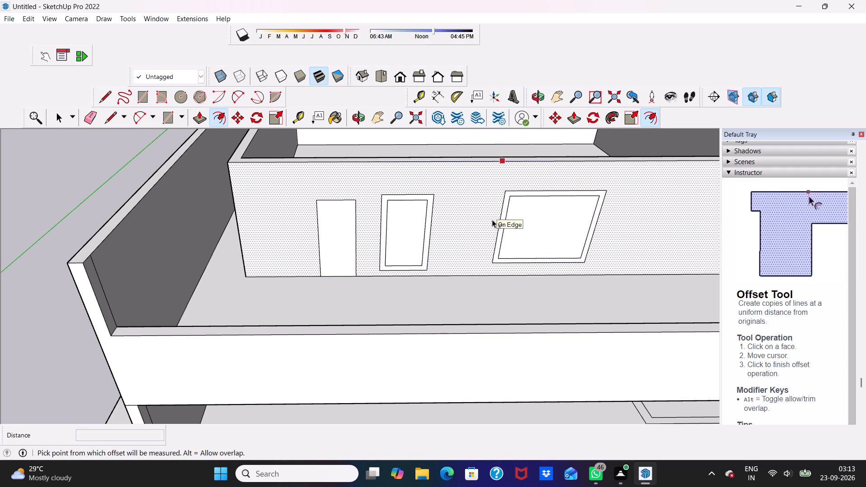
key("space")
key("space")
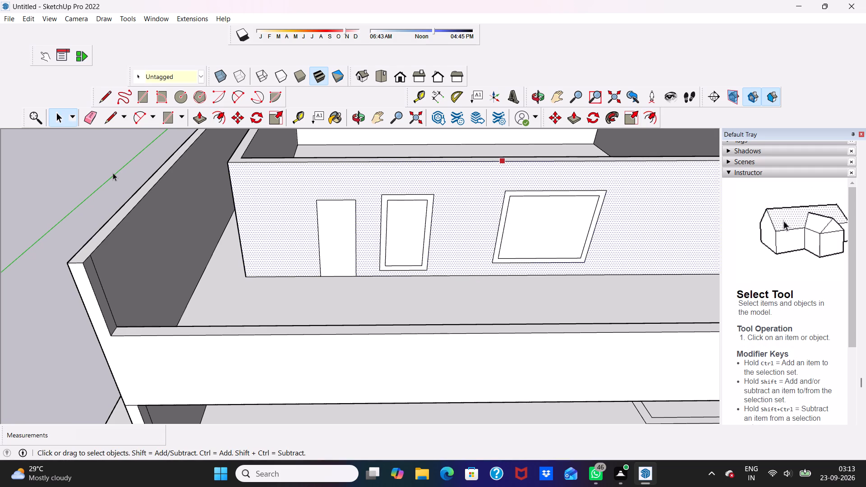
left_click(113, 173)
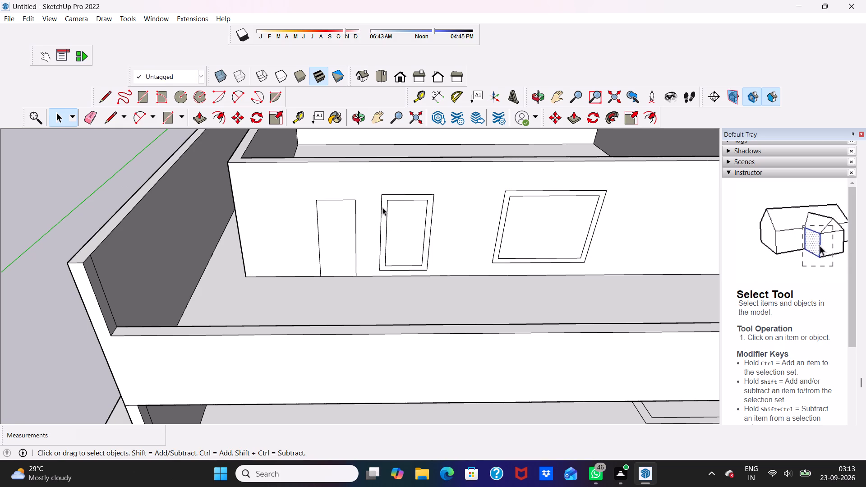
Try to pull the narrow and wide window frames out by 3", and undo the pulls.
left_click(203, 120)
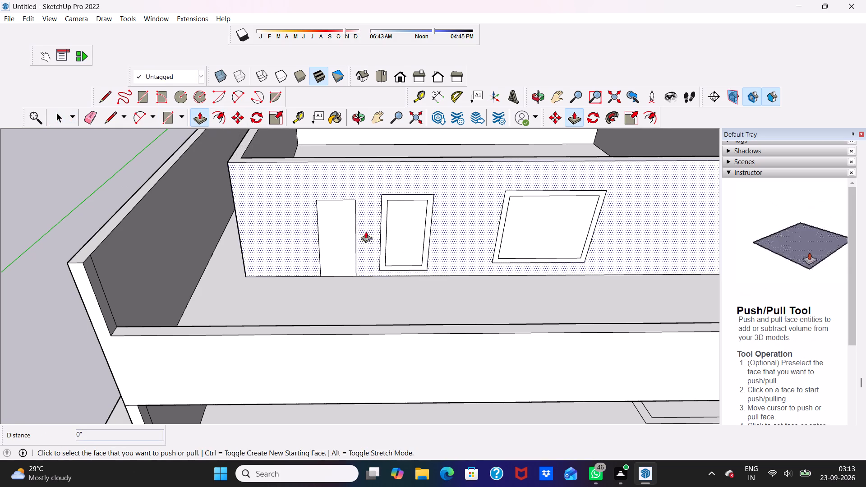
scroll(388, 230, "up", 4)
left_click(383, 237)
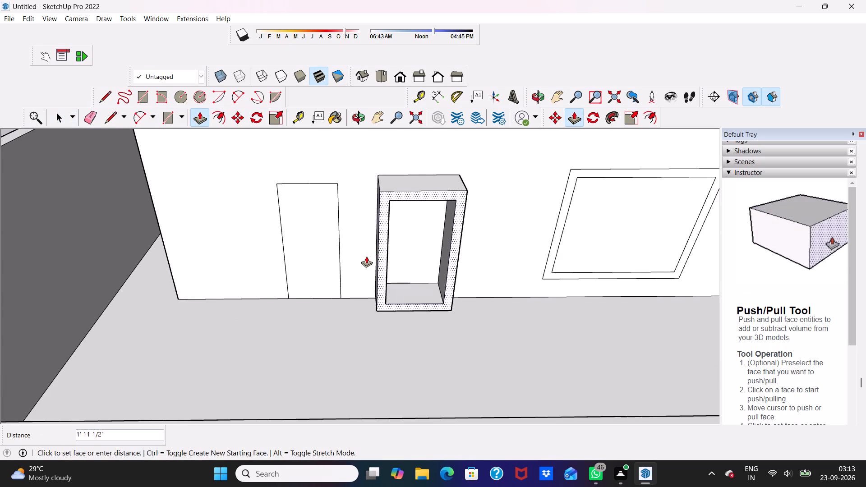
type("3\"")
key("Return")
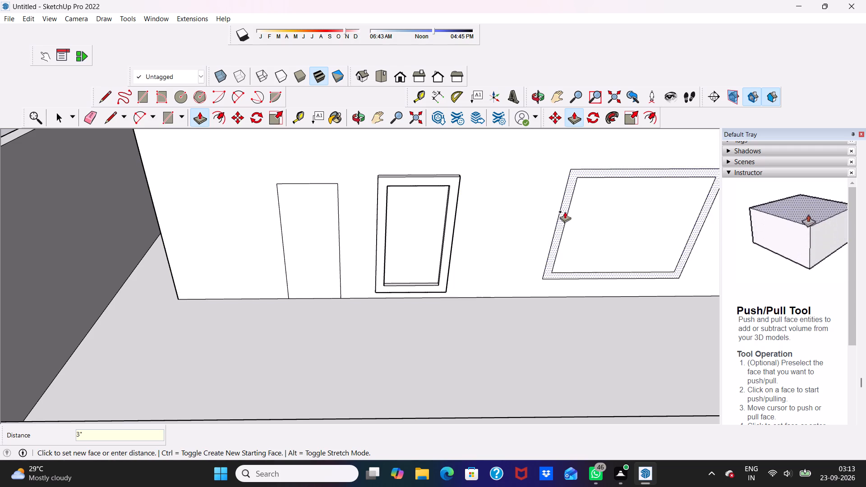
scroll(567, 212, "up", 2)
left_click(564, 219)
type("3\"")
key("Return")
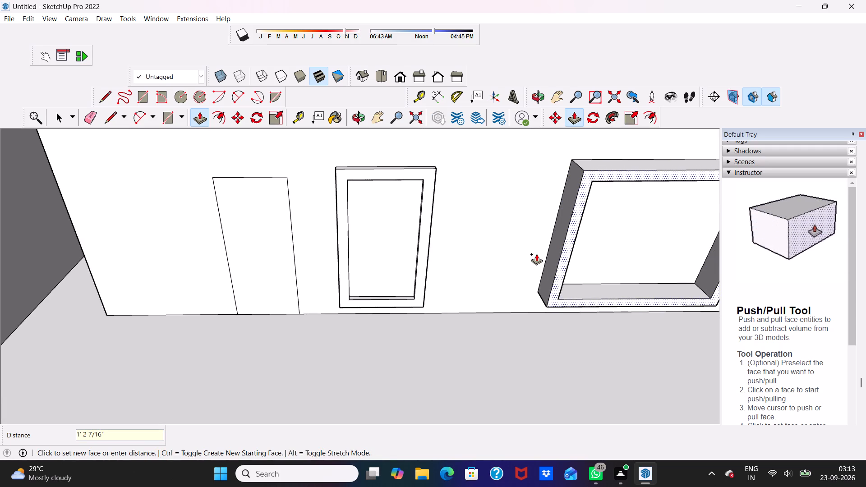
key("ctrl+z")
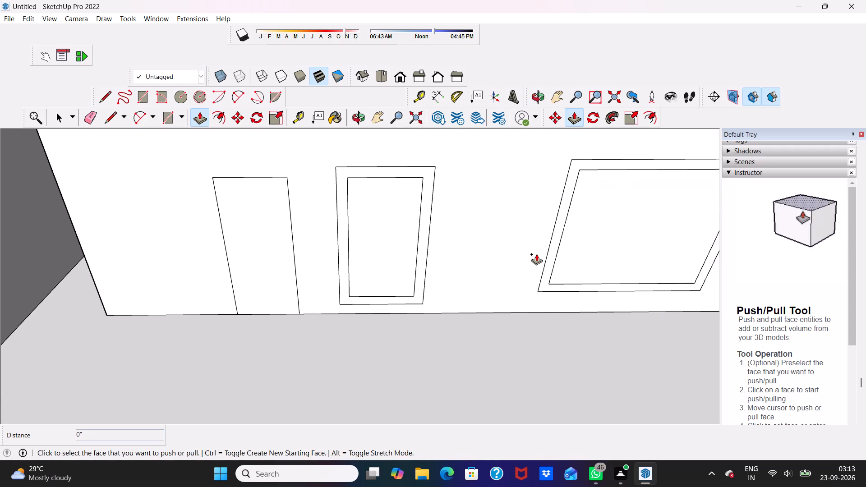
Pull the narrow window's frame out from the wall by 3" and match the wide window's frame to it.
left_click(343, 265)
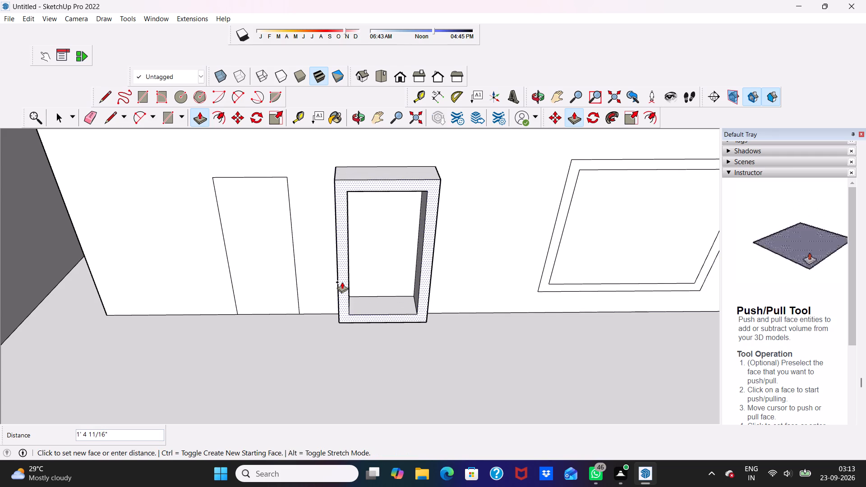
type("3\"")
key("Return")
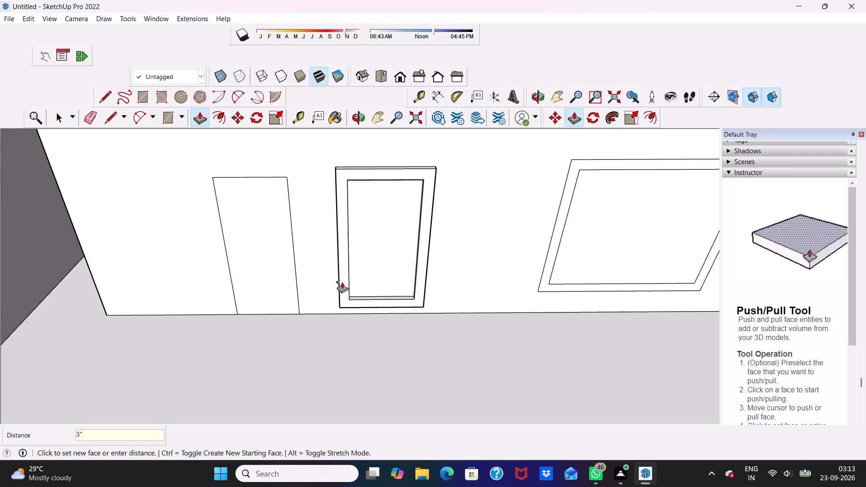
left_click(549, 276)
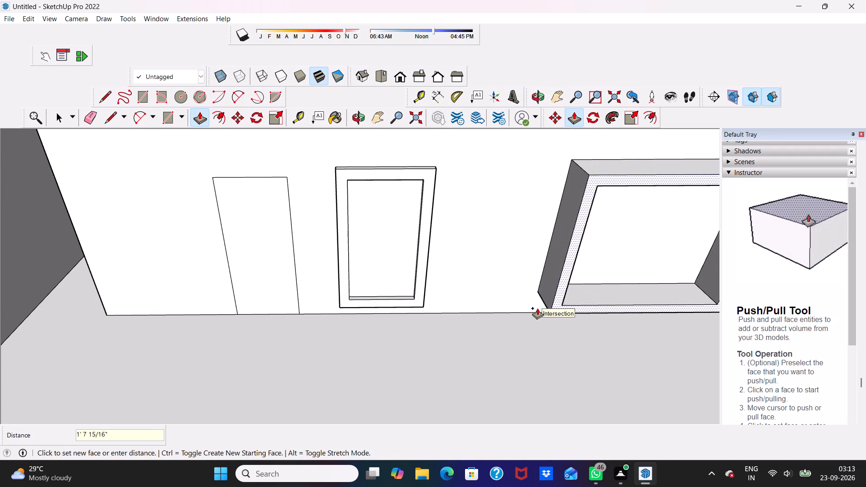
left_click(425, 294)
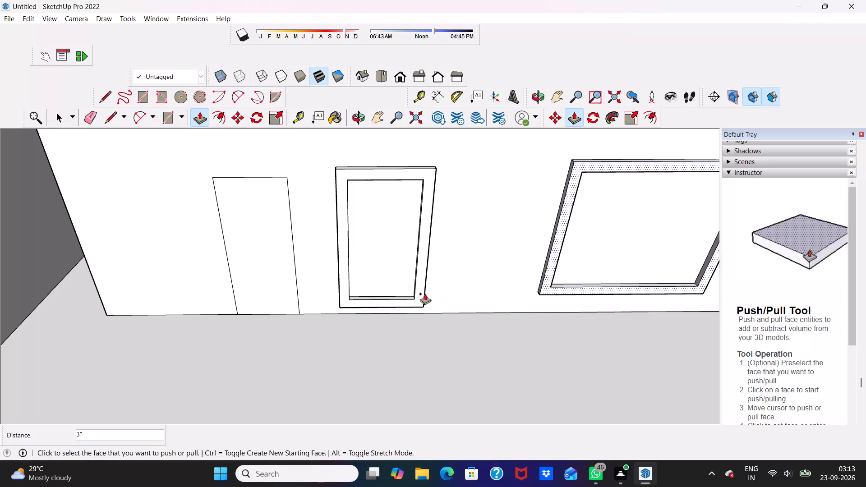
Pull the door face on the top level's inner front wall outward by 3".
scroll(442, 299, "down", 6)
scroll(488, 264, "down", 4)
middle_click_drag(483, 255, 467, 215)
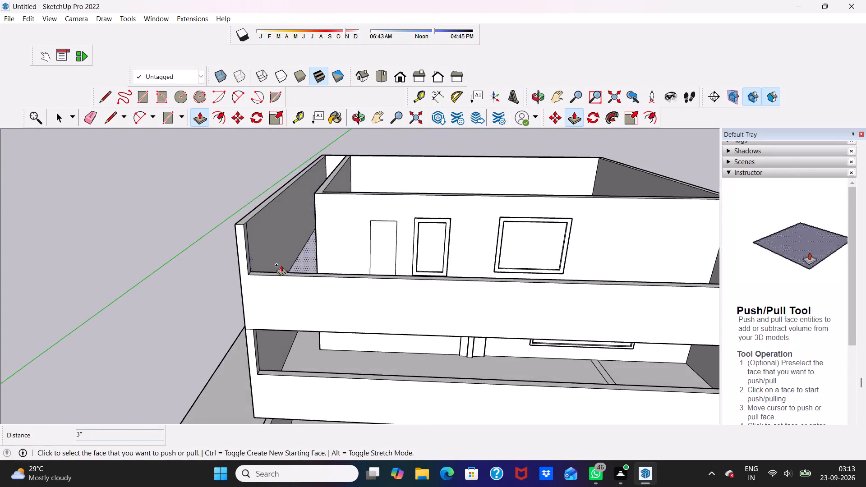
scroll(281, 265, "up", 4)
left_click(438, 228)
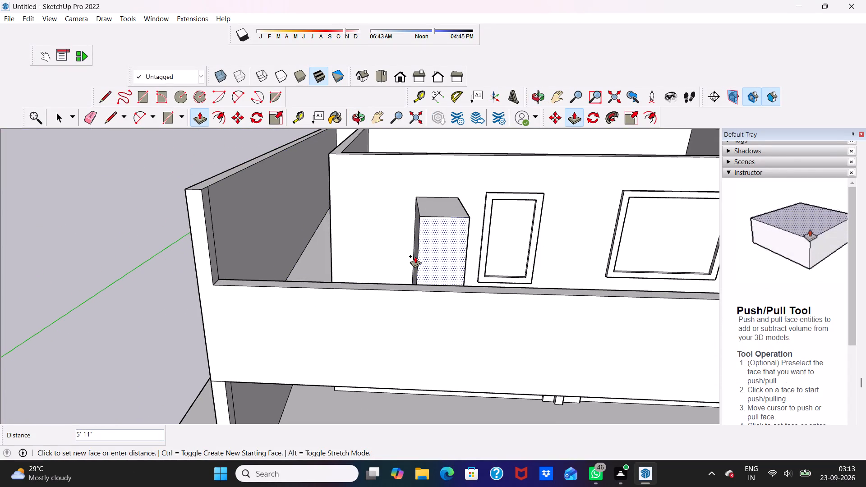
type("3\"")
key("Return")
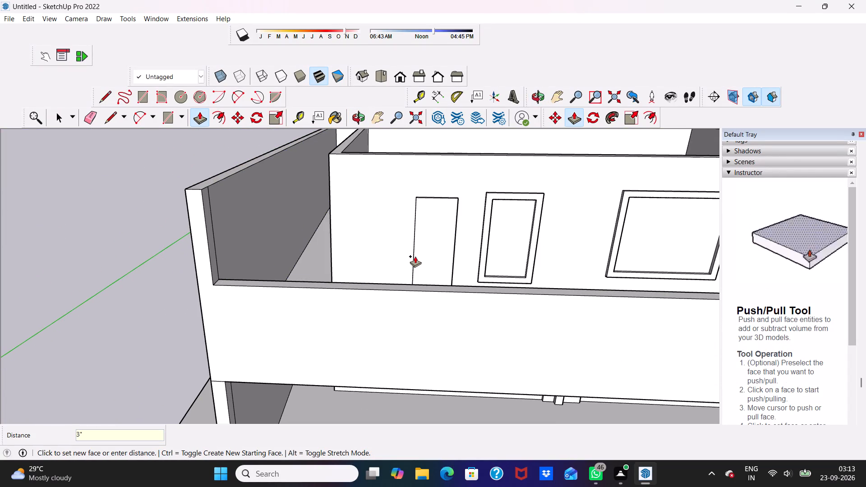
Draw a six-sided polygon with a radius of about 7" on the door face, around mid-height near its outer edge.
scroll(446, 151, "down", 2)
middle_click_drag(440, 219, 428, 272)
scroll(417, 260, "up", 6)
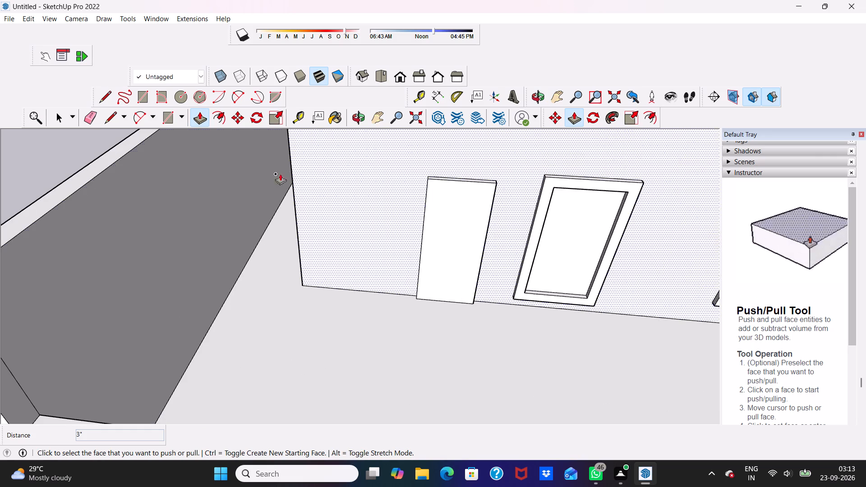
left_click(193, 96)
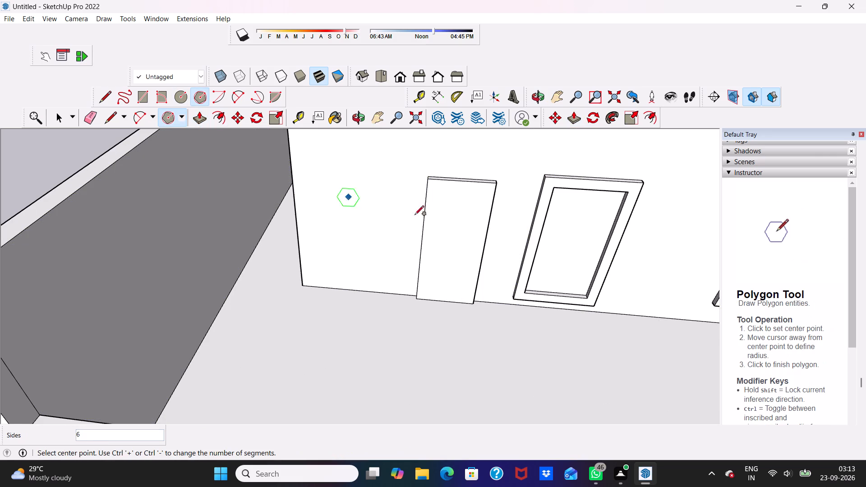
scroll(478, 223, "up", 2)
left_click(433, 234)
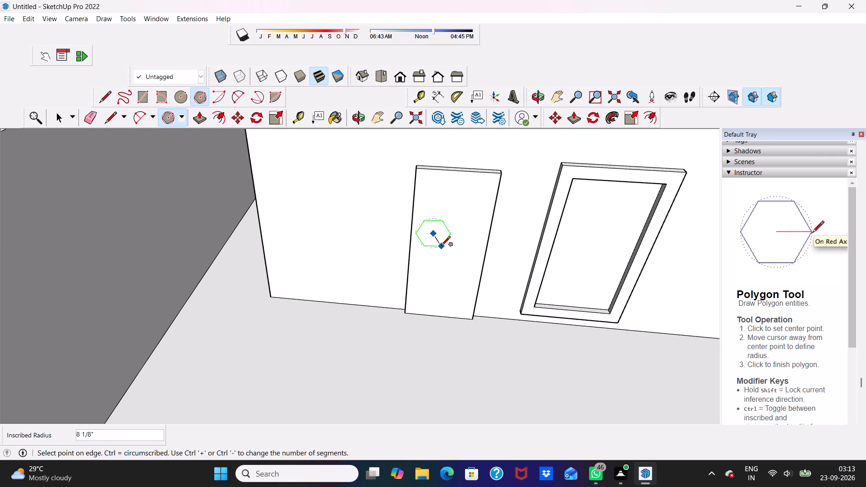
left_click(438, 245)
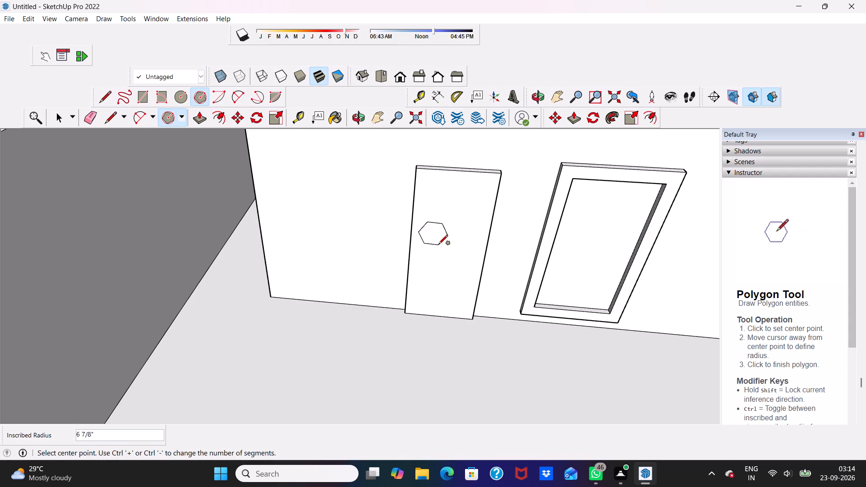
Draw a rectangle 3' 6" high and about 1' 8" wide in the door's lower corner on the window side.
left_click(148, 96)
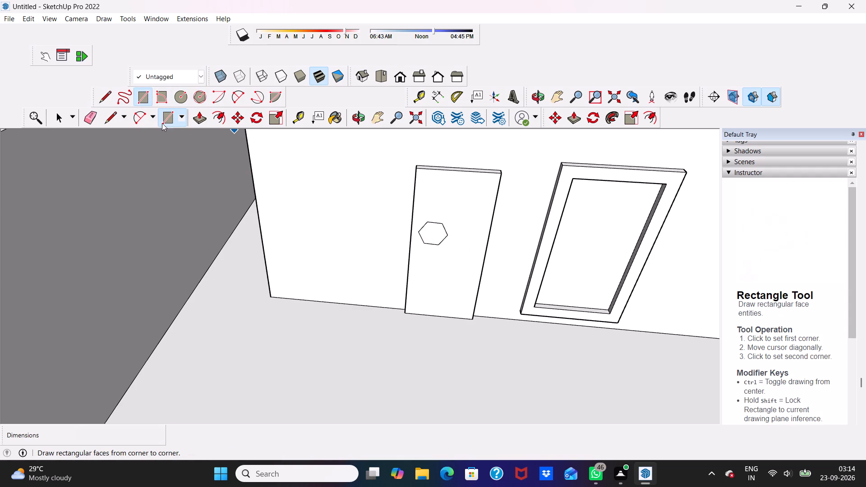
scroll(482, 256, "up", 4)
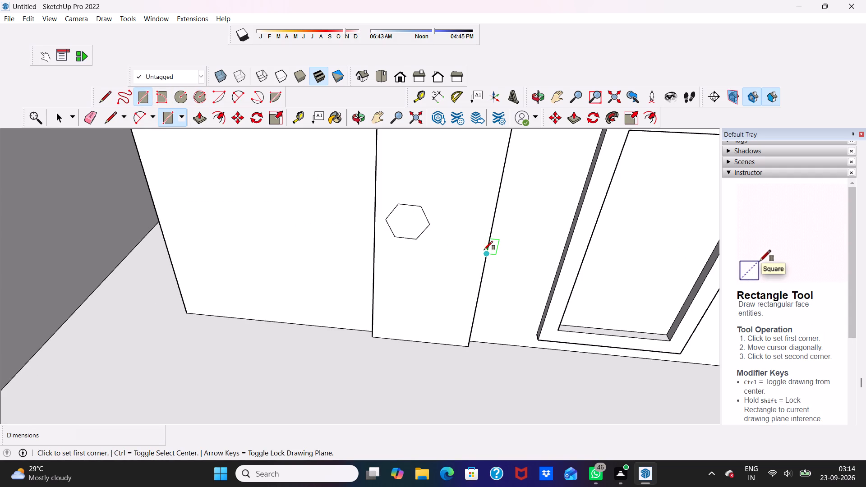
left_click(484, 249)
scroll(412, 261, "up", 1)
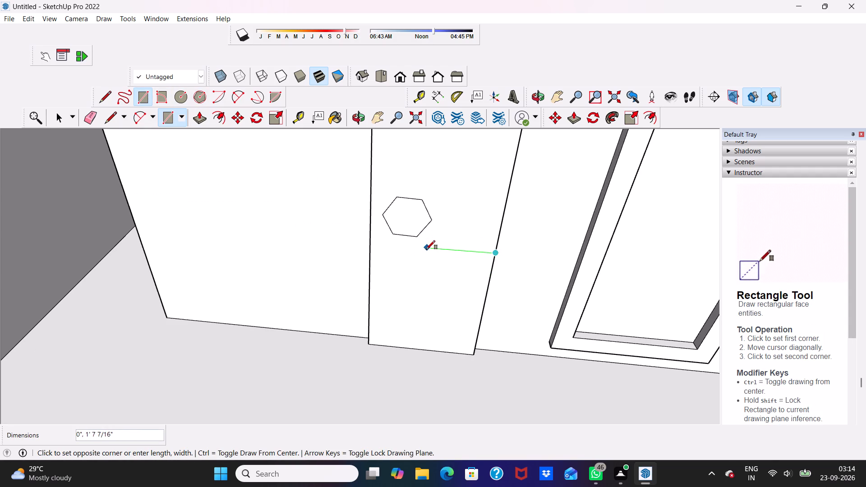
scroll(416, 259, "up", 1)
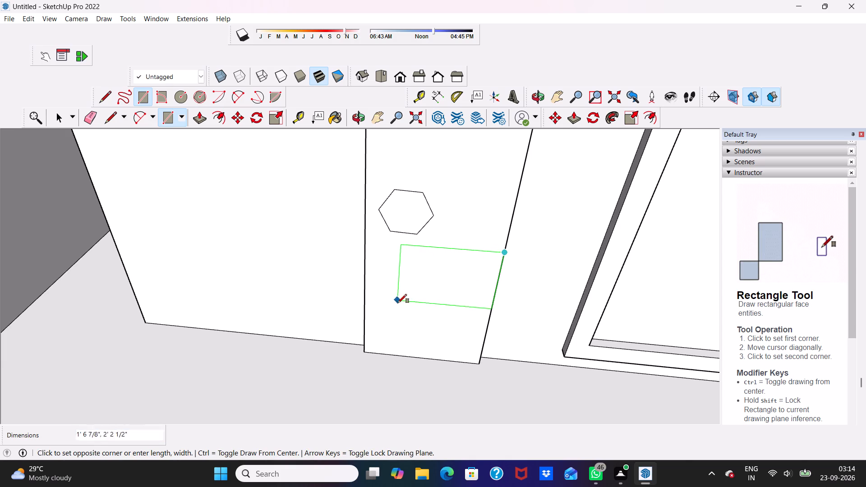
left_click(414, 356)
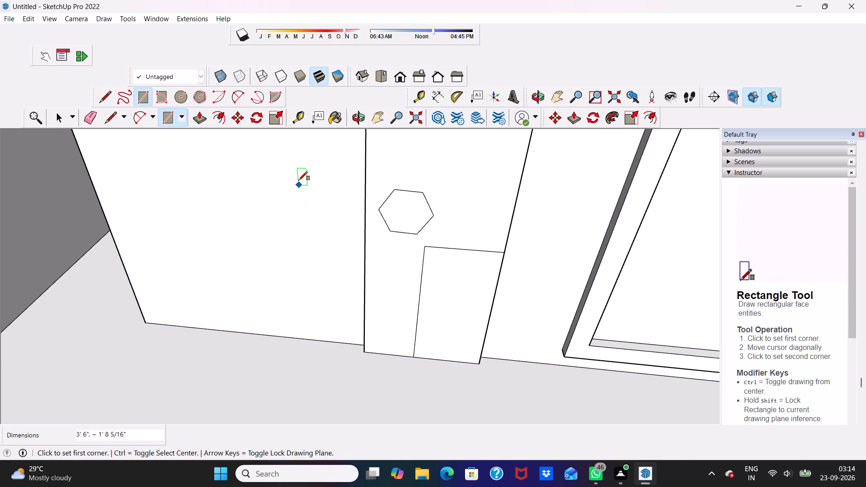
Offset the outline of the small rectangle in the door's lower corner inward by about 2 3/8".
left_click_drag(217, 117, 230, 136)
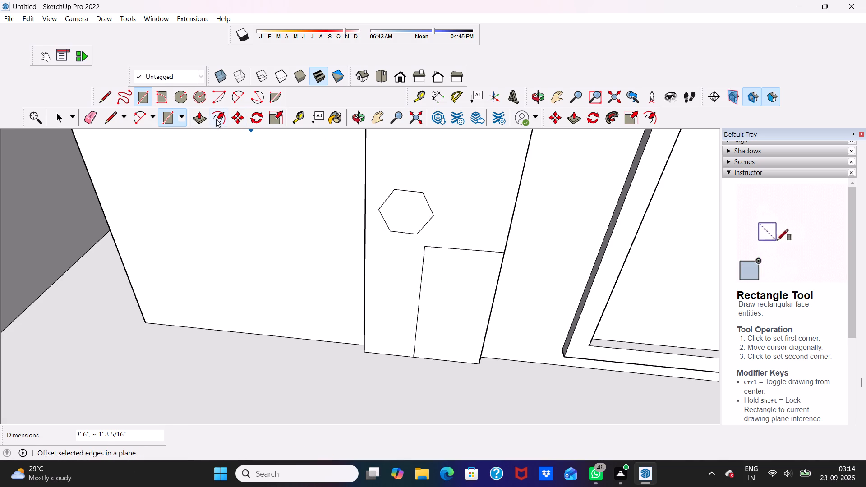
left_click(214, 116)
left_click(430, 285)
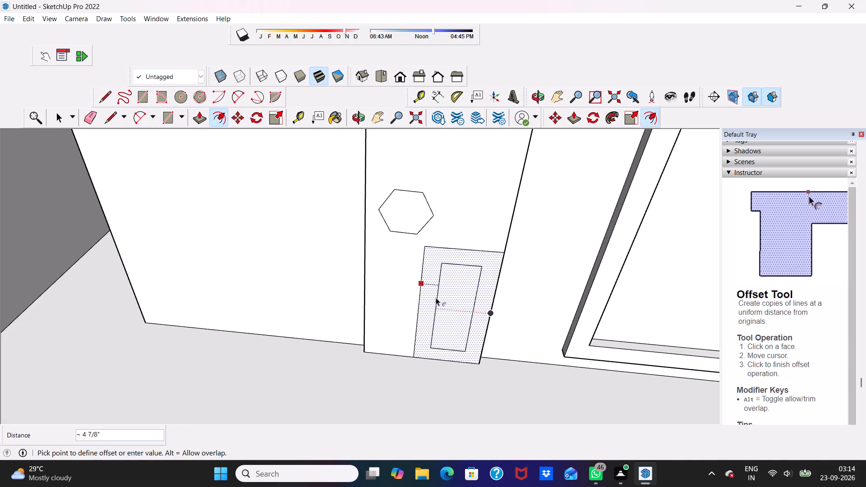
left_click(431, 271)
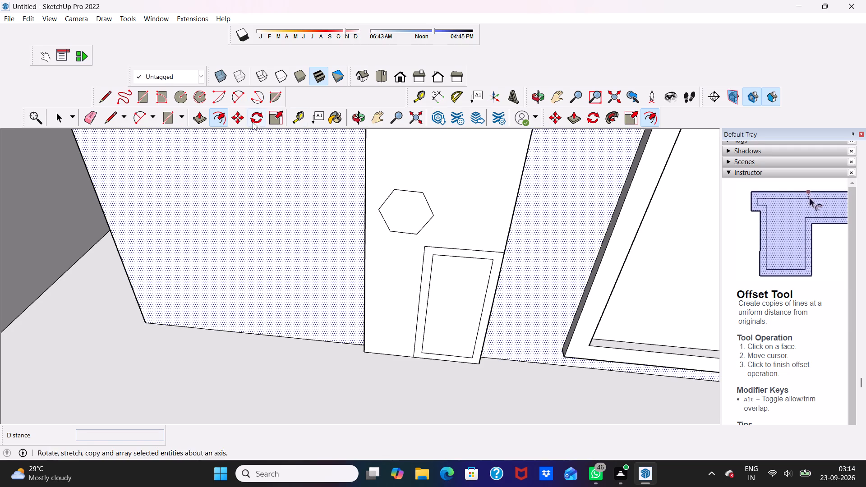
Pull the border around the door's small lower rectangle outward by 3" to form a raised frame.
left_click(202, 115)
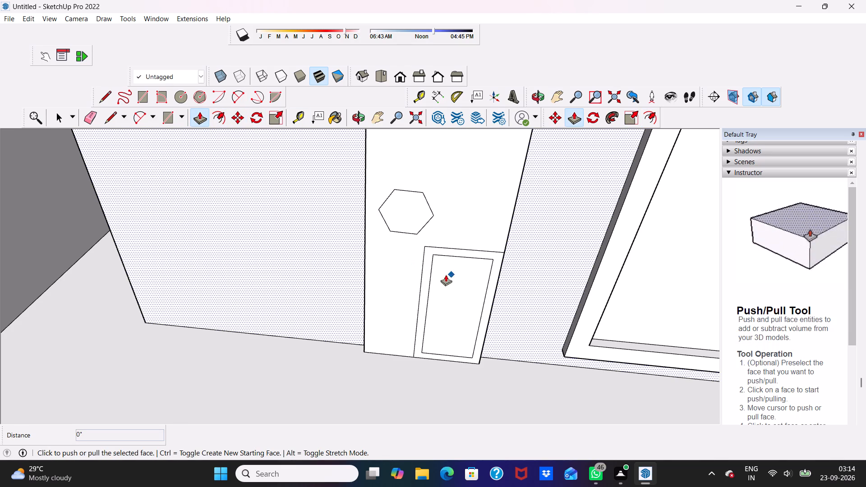
scroll(434, 265, "up", 10)
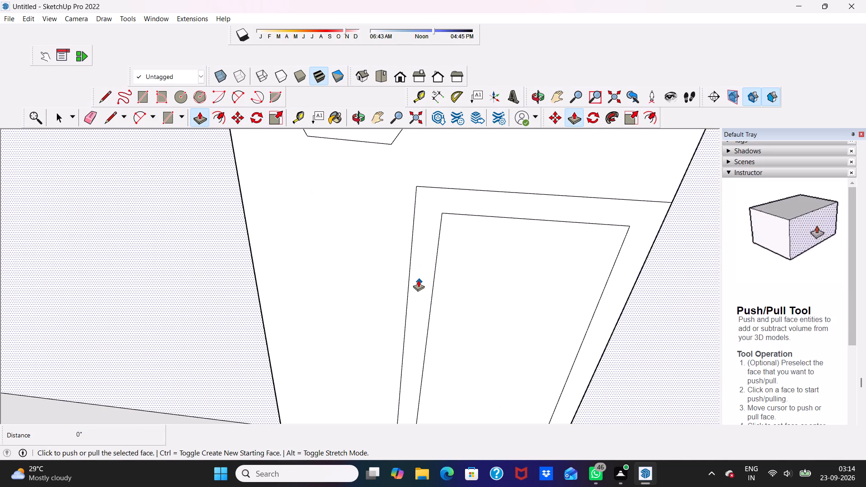
key("space")
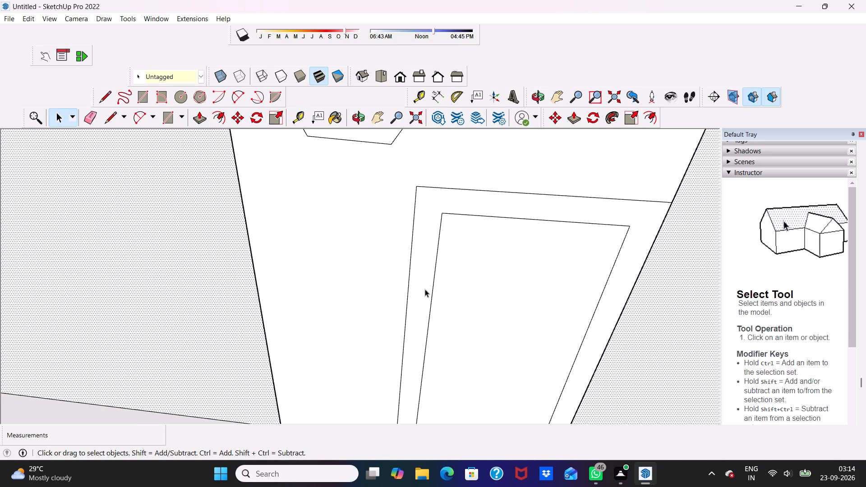
left_click(425, 289)
left_click(199, 113)
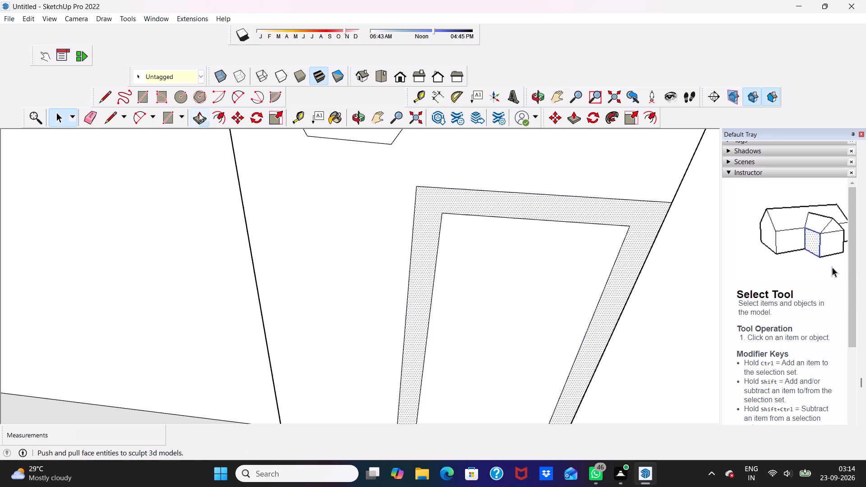
left_click(418, 236)
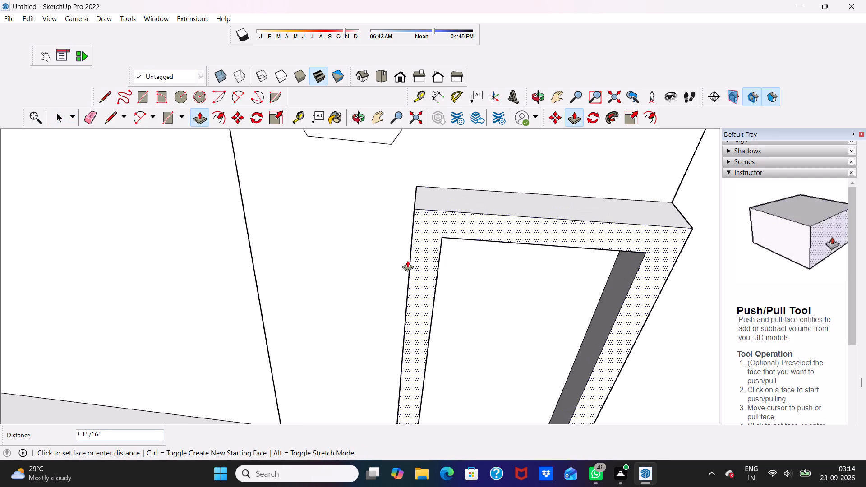
type("3\"")
key("Return")
scroll(425, 341, "down", 12)
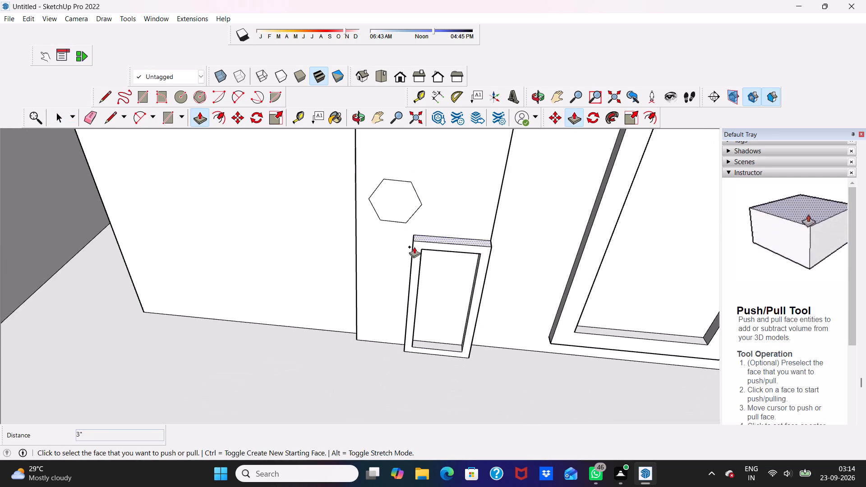
Examine the whole three-storey building from the front and from above.
middle_click_drag(411, 296, 444, 268)
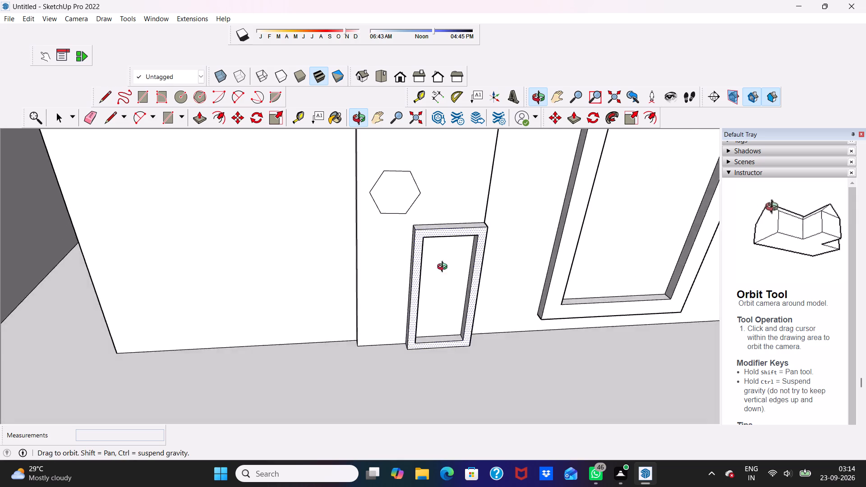
middle_click_drag(444, 268, 424, 253)
middle_click_drag(415, 245, 446, 182)
scroll(454, 201, "down", 12)
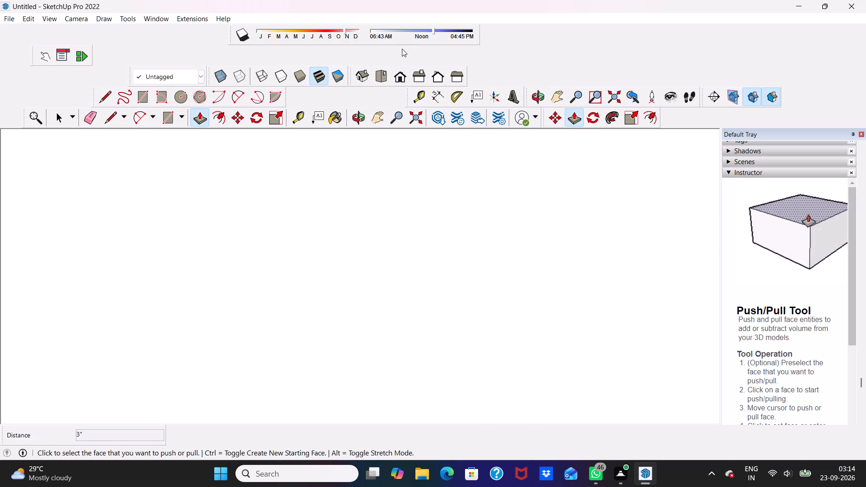
left_click(396, 76)
scroll(291, 235, "down", 17)
scroll(353, 219, "up", 1)
scroll(354, 221, "down", 3)
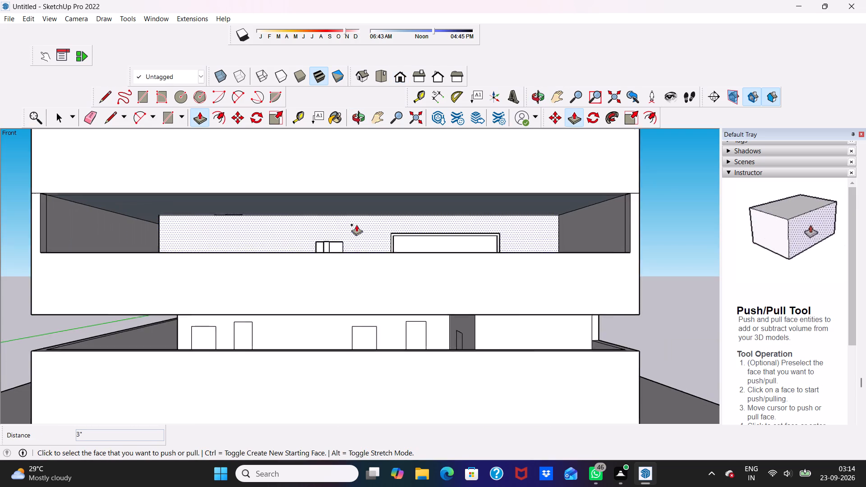
scroll(356, 225, "down", 1)
middle_click_drag(356, 226, 373, 303)
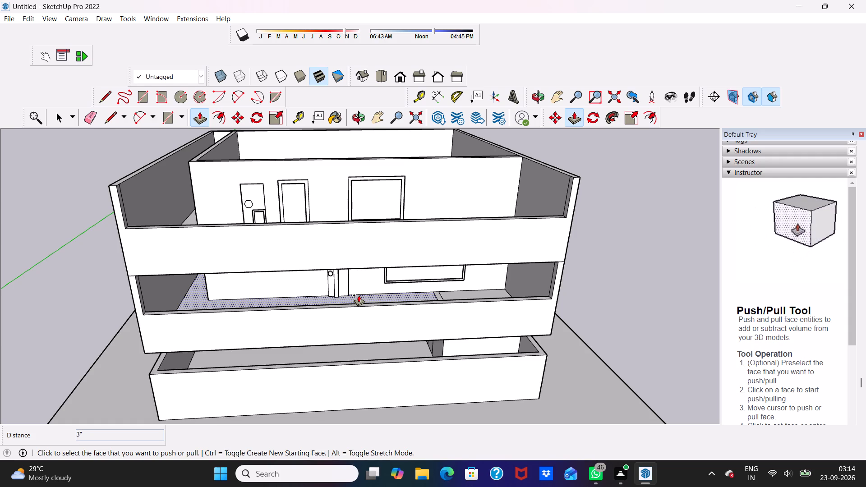
scroll(358, 294, "down", 14)
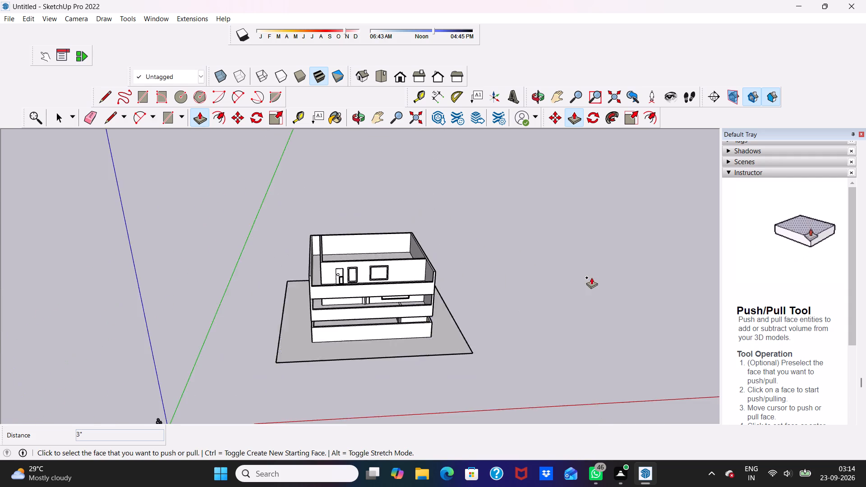
scroll(591, 277, "down", 20)
scroll(591, 277, "down", 3)
scroll(559, 234, "up", 13)
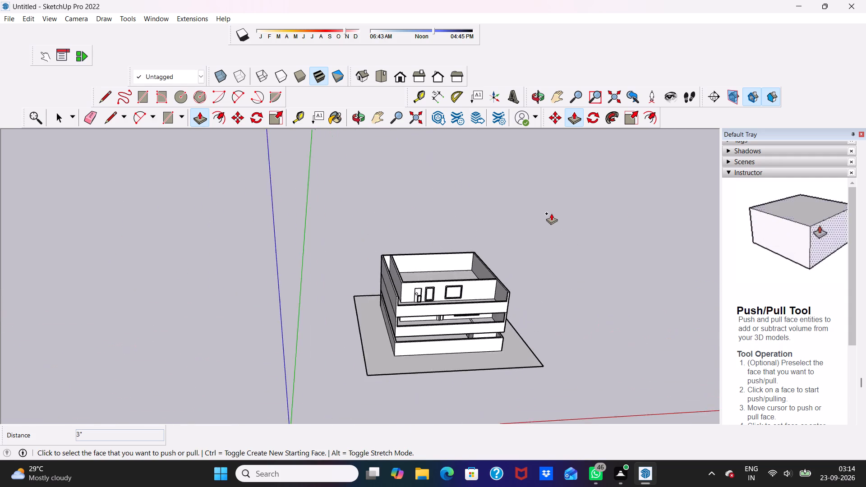
scroll(551, 213, "up", 8)
key("space")
key("space")
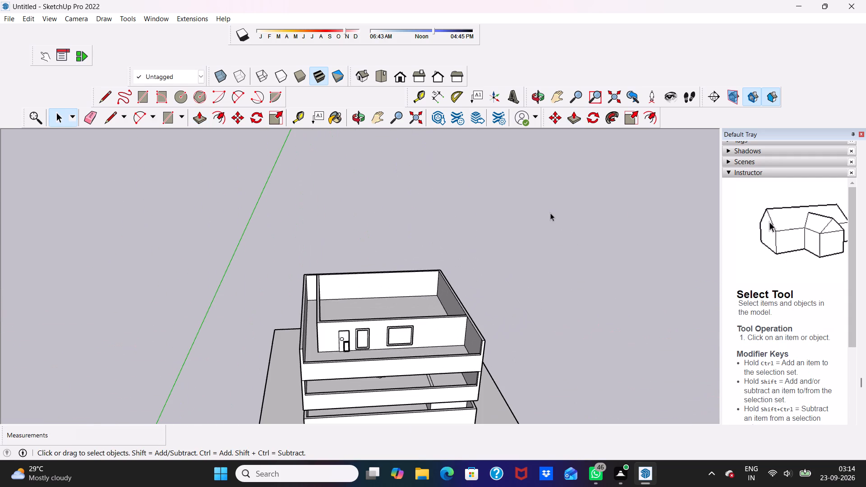
key("space")
scroll(550, 213, "up", 1)
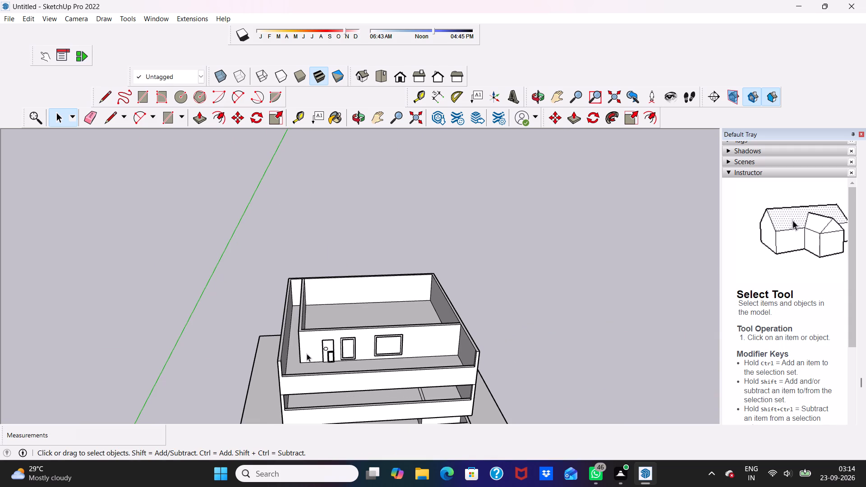
triple_click(293, 363)
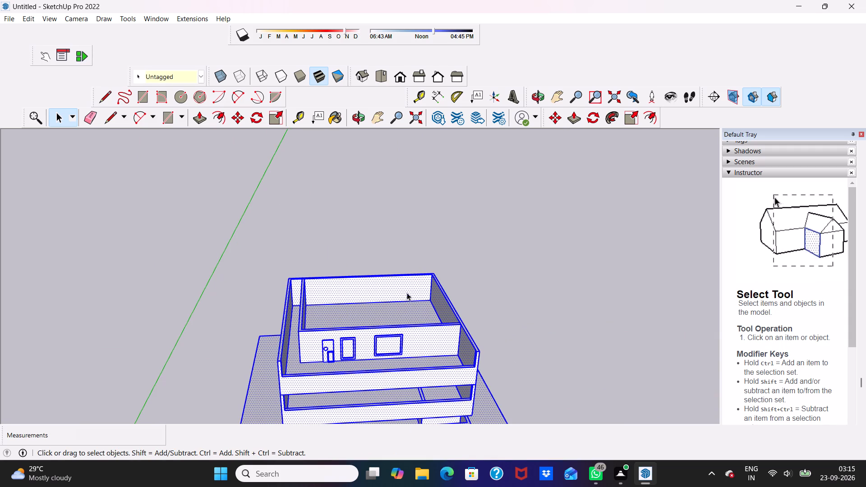
left_click(485, 226)
scroll(335, 271, "up", 5)
scroll(327, 278, "down", 1)
scroll(325, 275, "up", 1)
scroll(322, 266, "down", 3)
scroll(245, 203, "down", 5)
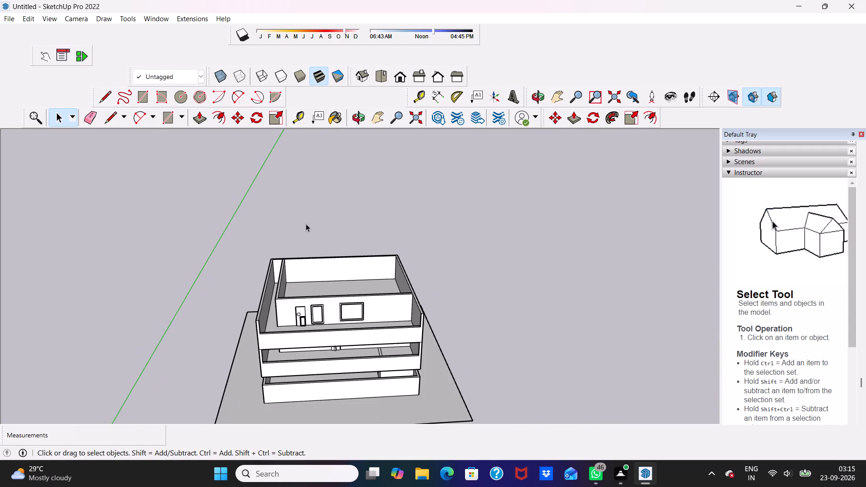
scroll(289, 243, "up", 1)
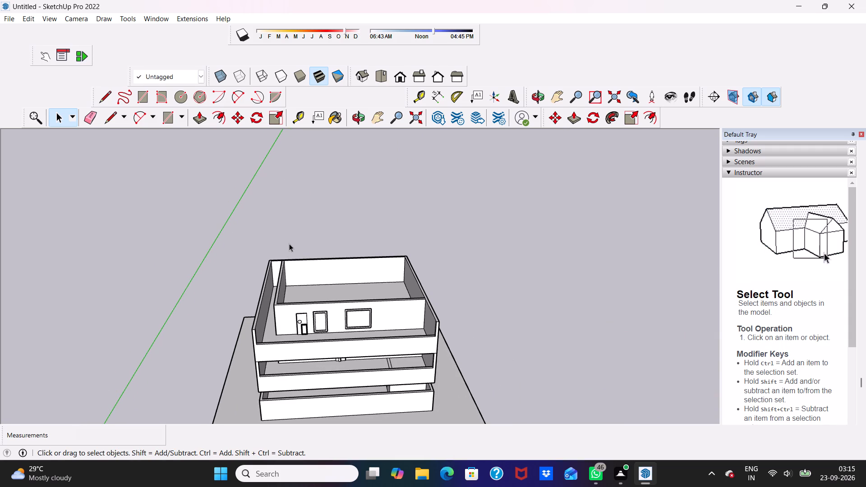
scroll(289, 243, "up", 1)
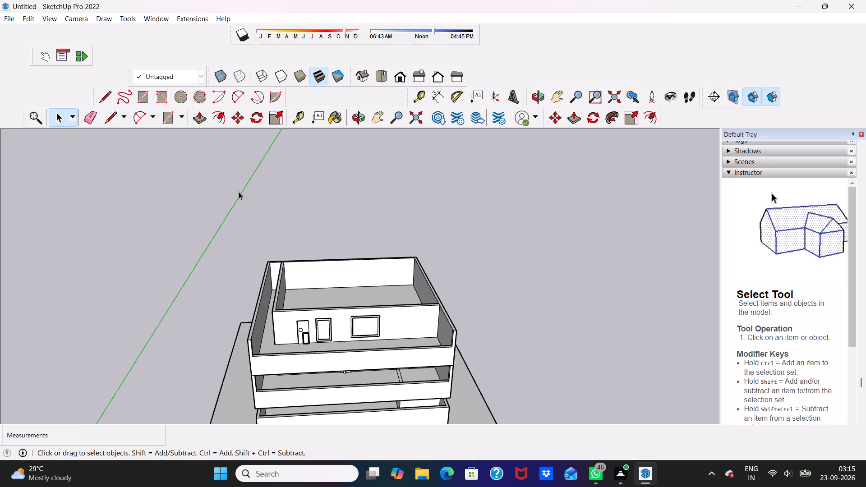
Draw a 50' by 50' rectangle across the top of the building, from the rear outer corner to the diagonally opposite front corner.
left_click(138, 96)
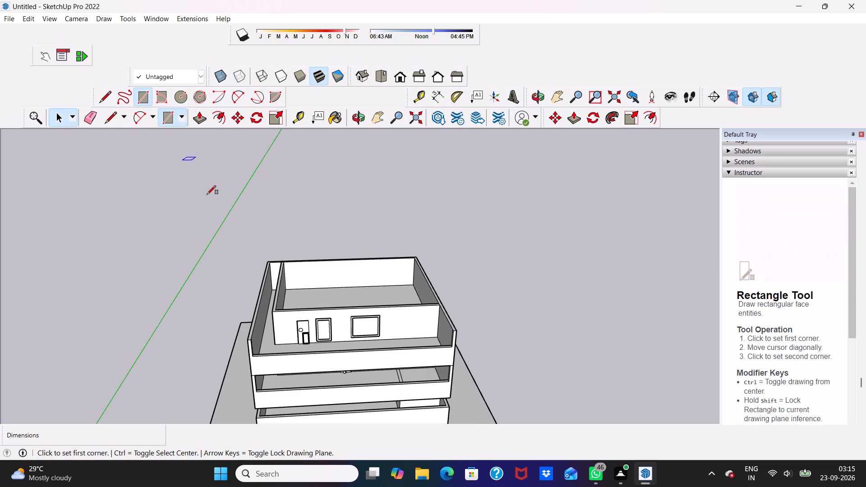
scroll(269, 254, "up", 16)
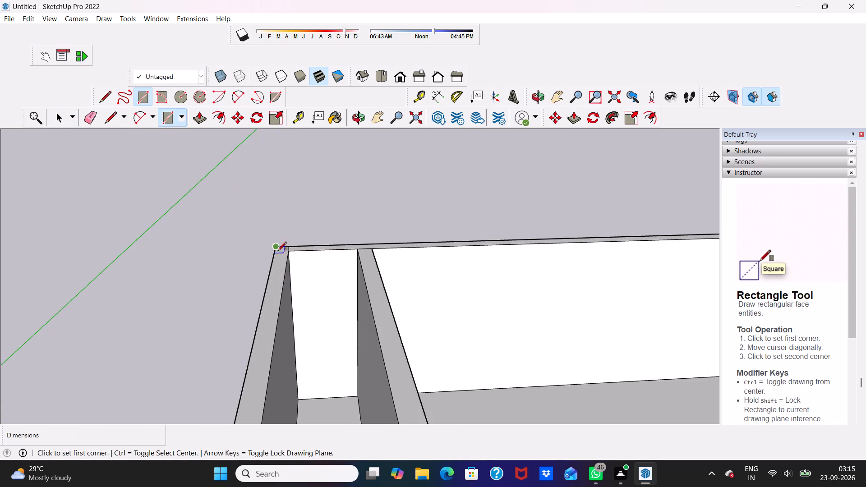
scroll(278, 251, "up", 4)
left_click(273, 248)
scroll(281, 244, "down", 5)
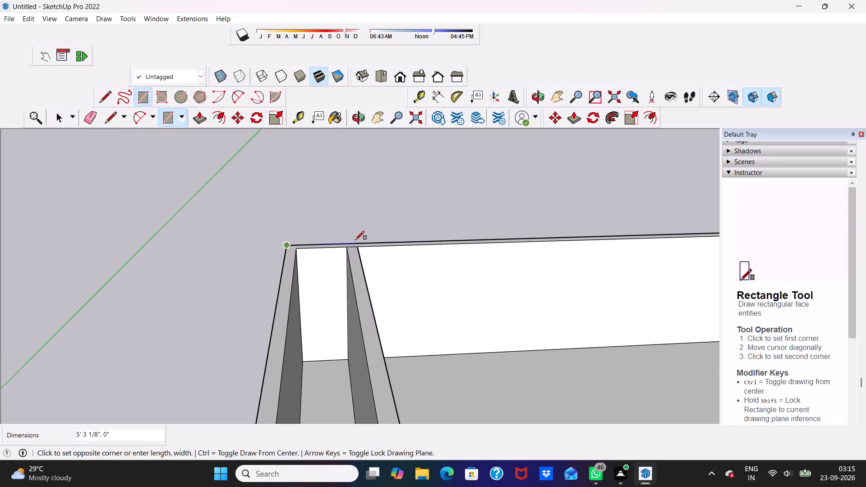
scroll(364, 241, "down", 5)
scroll(415, 235, "down", 9)
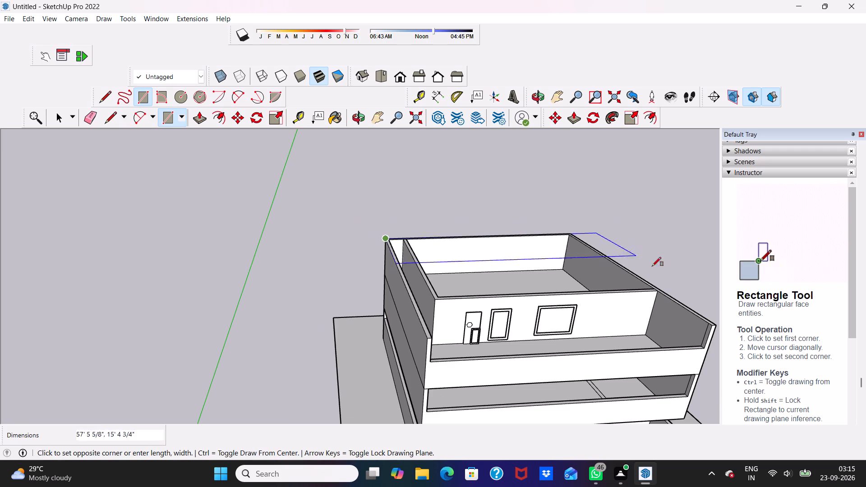
scroll(634, 243, "up", 3)
scroll(547, 270, "down", 2)
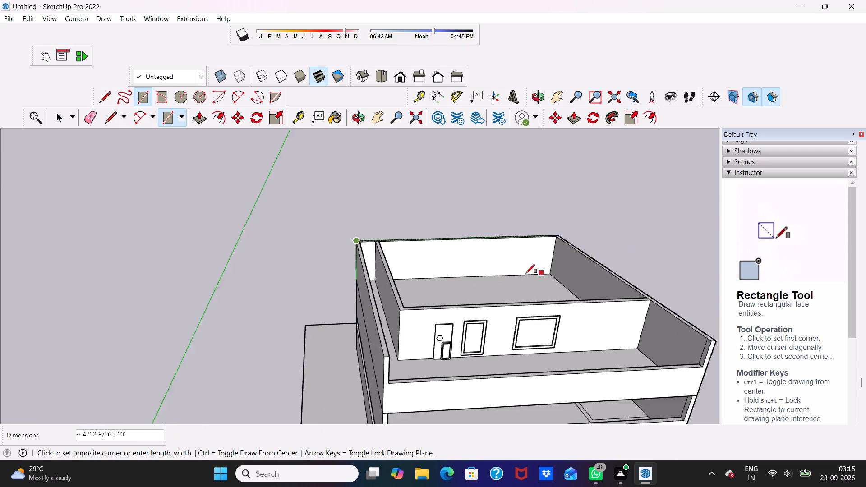
scroll(526, 273, "down", 4)
scroll(617, 299, "up", 1)
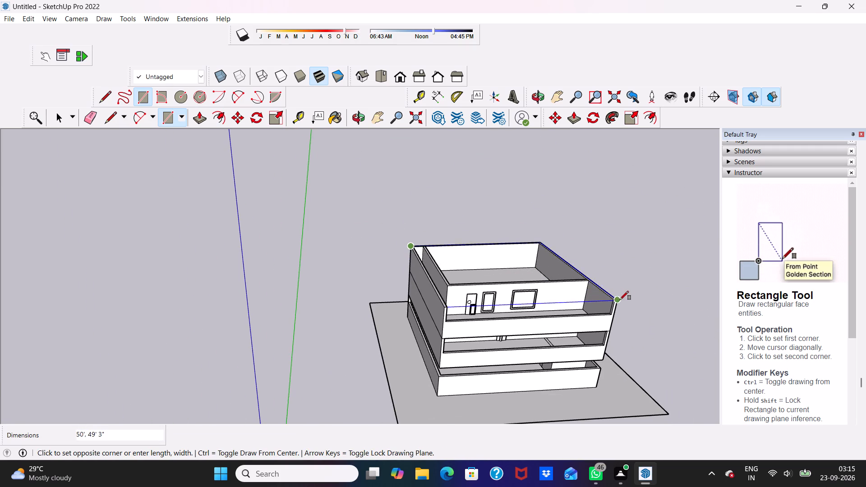
scroll(620, 300, "up", 2)
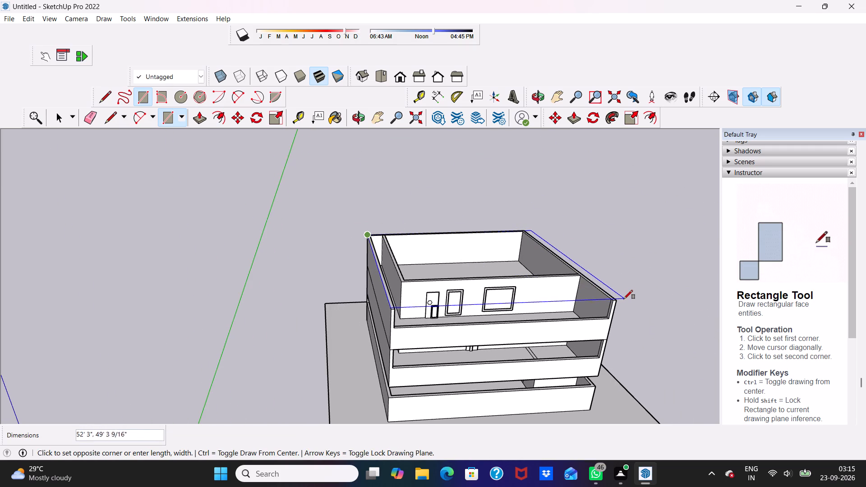
left_click(616, 302)
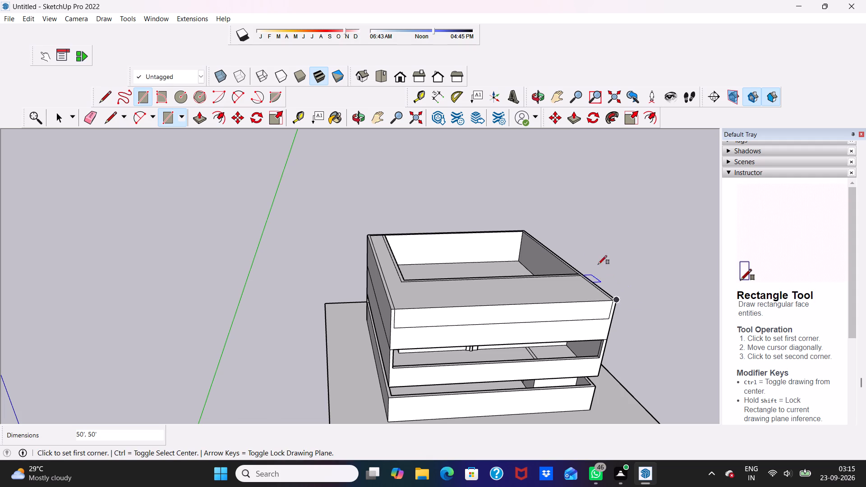
Delete the face closing the top level's front opening, between the parapet and the new roof face.
middle_click_drag(537, 248, 483, 168)
scroll(478, 184, "up", 3)
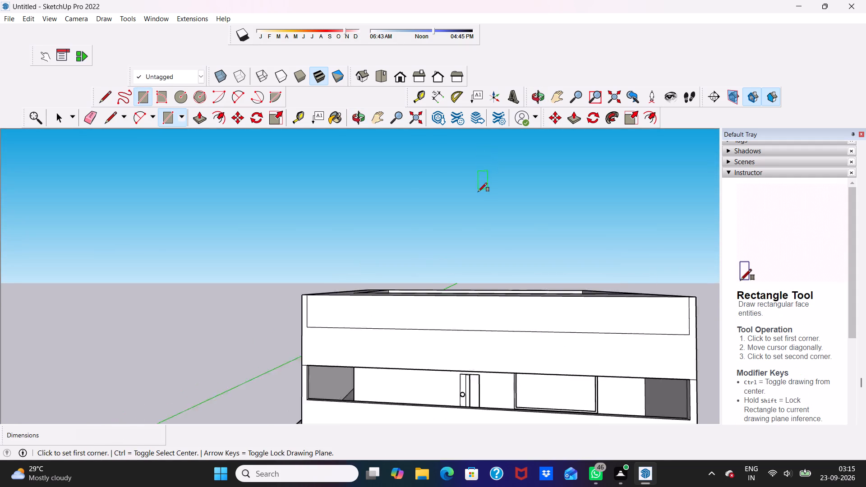
scroll(478, 192, "up", 4)
scroll(447, 227, "down", 9)
scroll(381, 253, "up", 2)
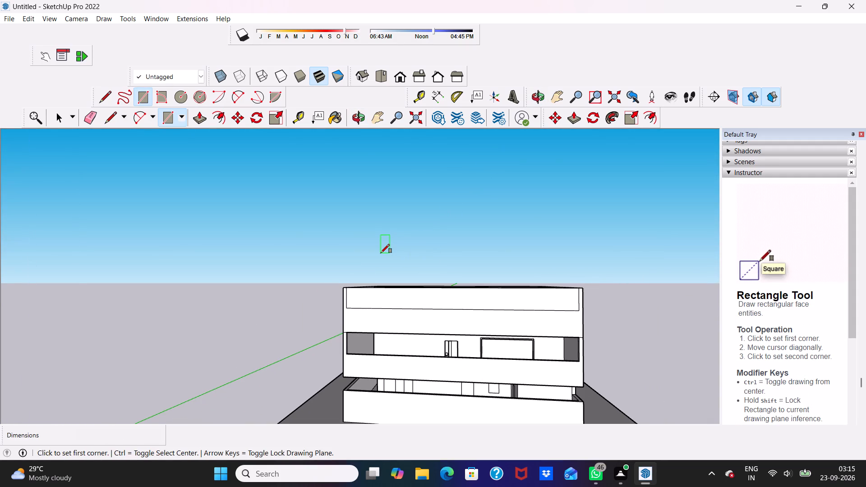
key("space")
middle_click_drag(409, 280, 405, 427)
scroll(394, 364, "up", 5)
left_click(401, 315)
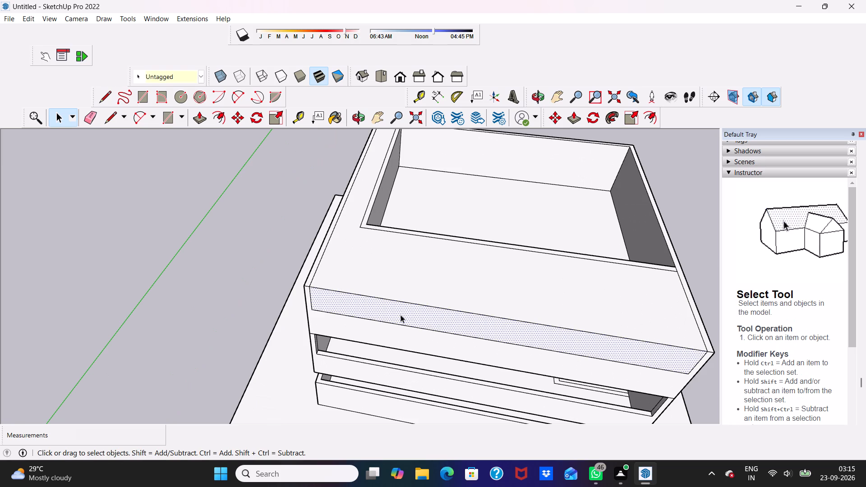
key("Delete")
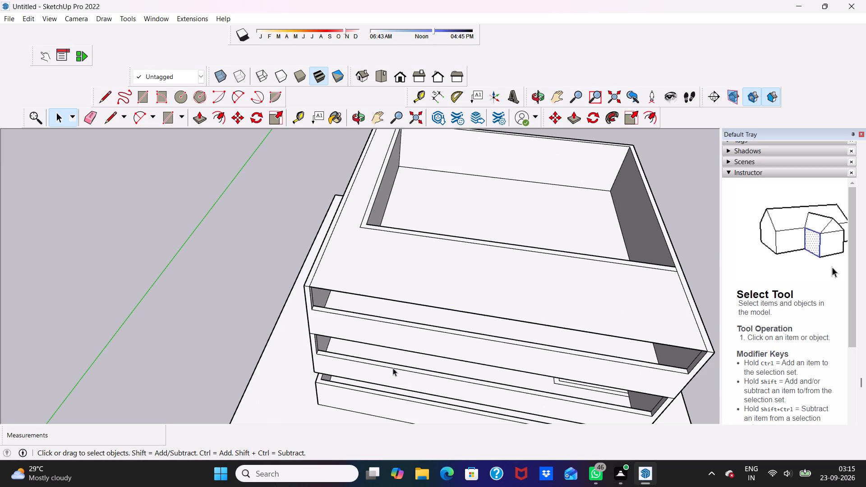
Pull the L-shaped roof face at the top of the building up by 6" to give the slab thickness.
middle_click_drag(392, 368, 271, 305)
scroll(271, 305, "down", 1)
left_click(410, 268)
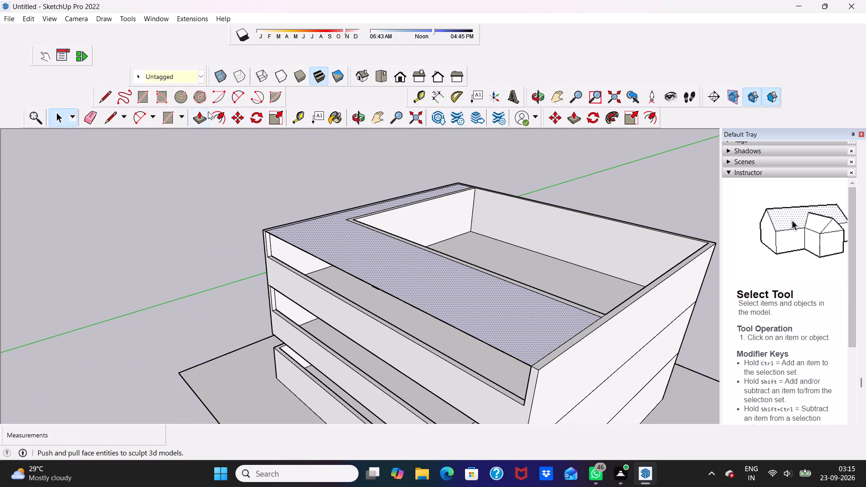
left_click(201, 117)
left_click(336, 246)
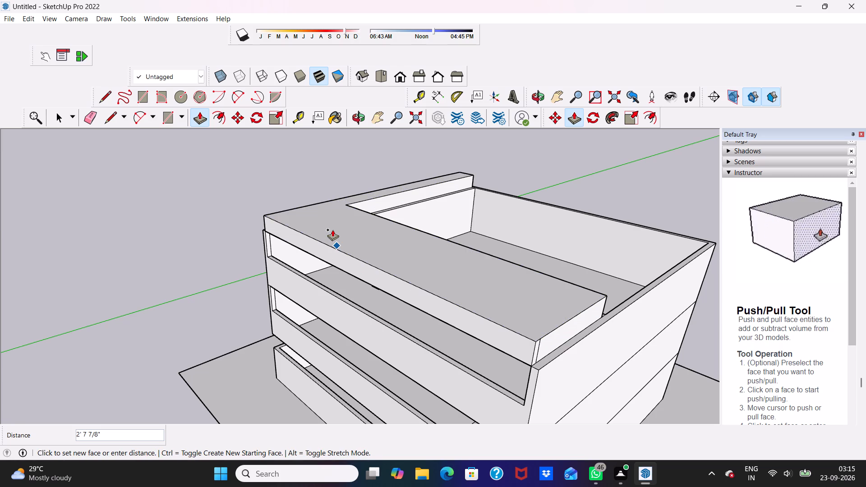
key("3")
key("BackSpace")
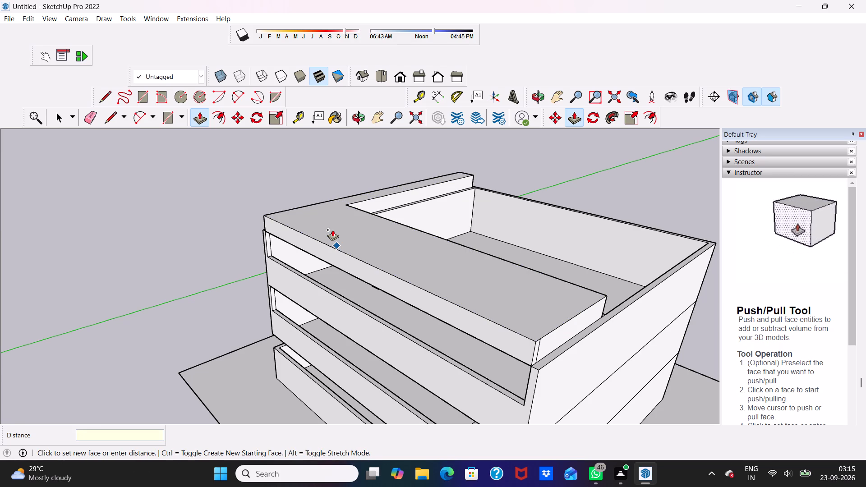
key("6")
key("shift+quotedbl")
key("Return")
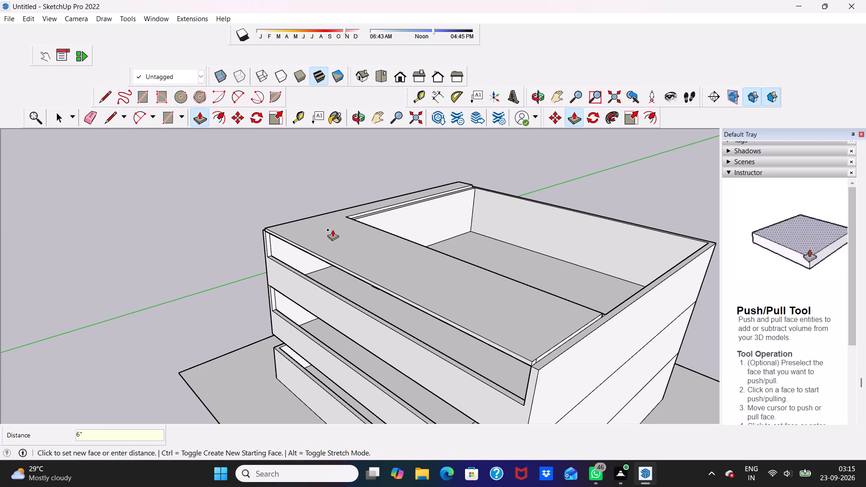
Extend the inner edge of the slab's wide front part about 36' 1" to the rear wall, covering the open top.
middle_click_drag(511, 295, 161, 299)
scroll(217, 240, "up", 5)
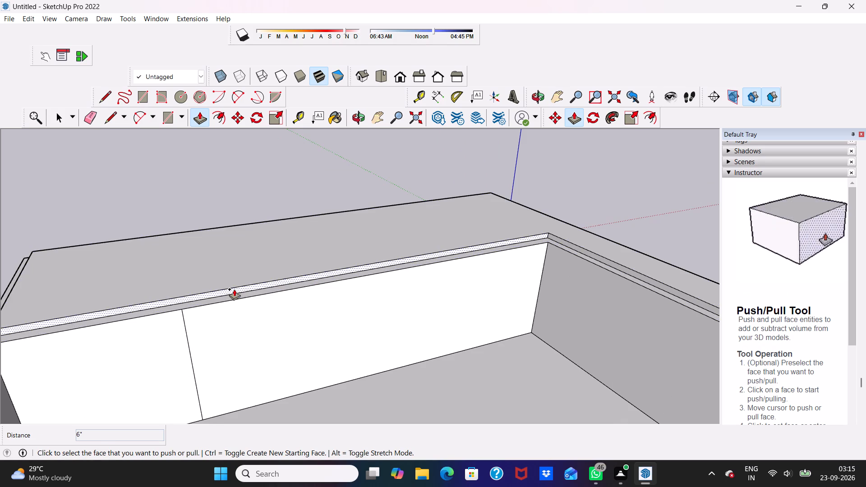
left_click(234, 289)
scroll(234, 289, "down", 8)
scroll(285, 392, "down", 3)
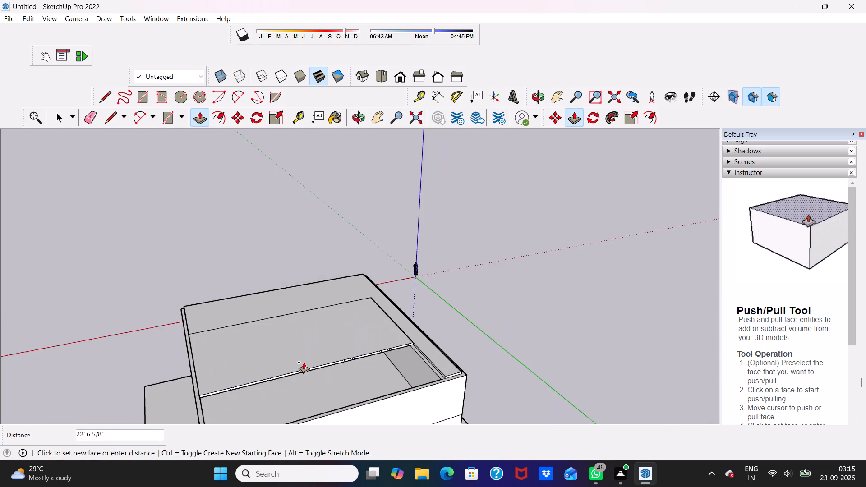
scroll(304, 362, "down", 6)
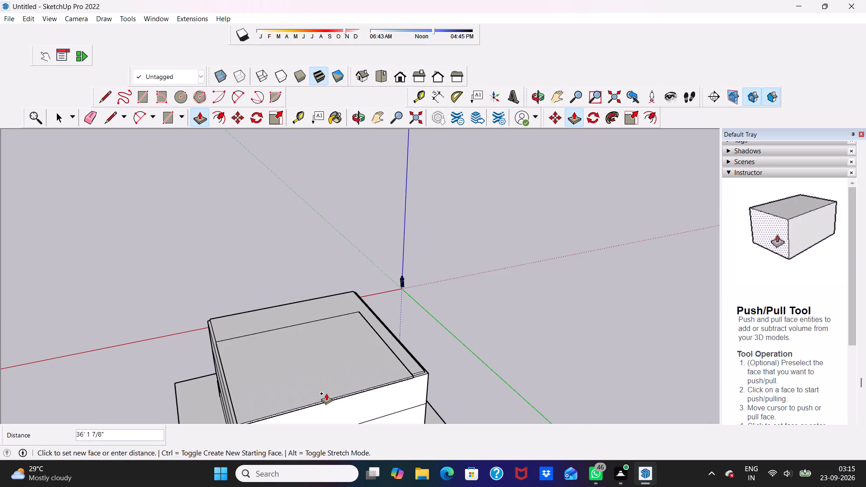
middle_click_drag(326, 393, 183, 323)
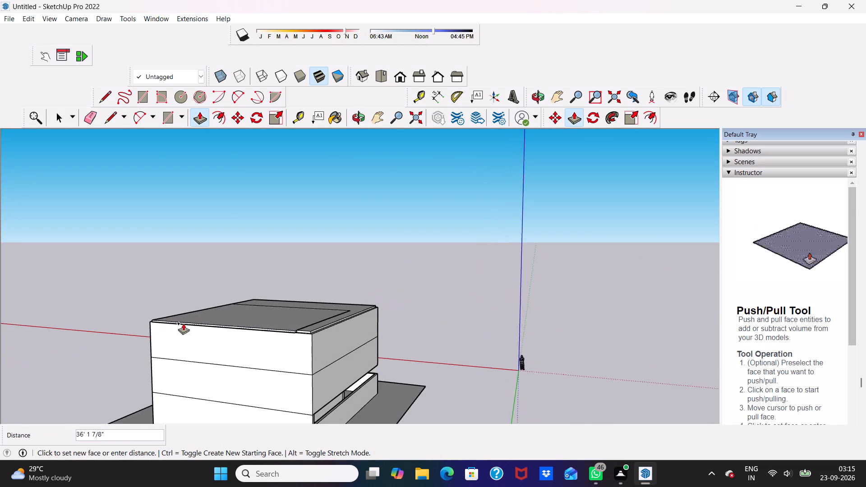
scroll(183, 323, "up", 4)
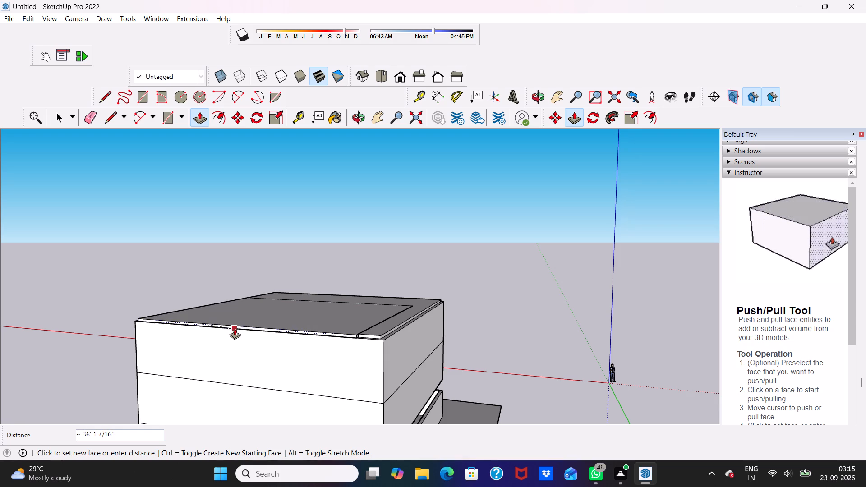
left_click(235, 328)
Pull the short rear end face of the slab's side strip outward by 9", flush with the rest of the rear edge.
scroll(235, 328, "up", 1)
scroll(386, 316, "up", 11)
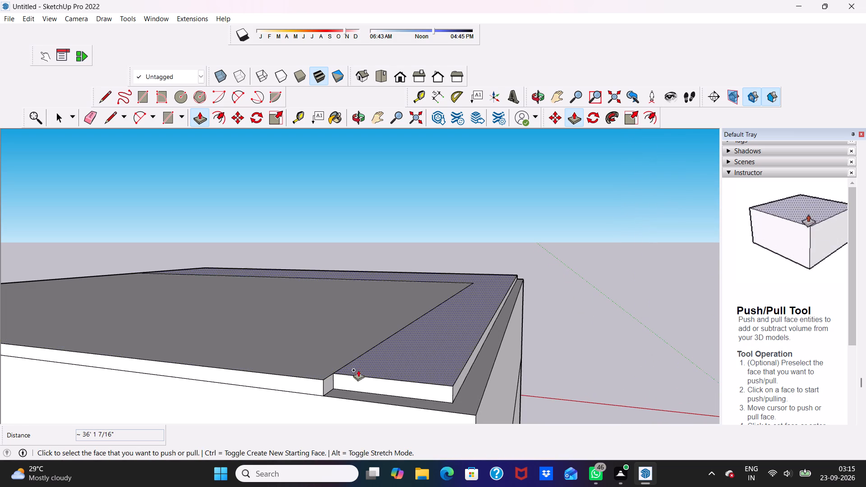
left_click(354, 382)
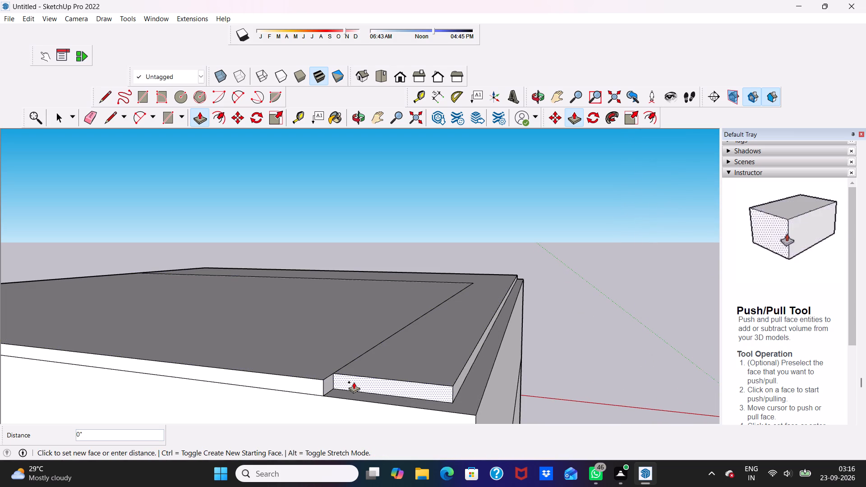
scroll(349, 390, "up", 4)
scroll(304, 391, "up", 1)
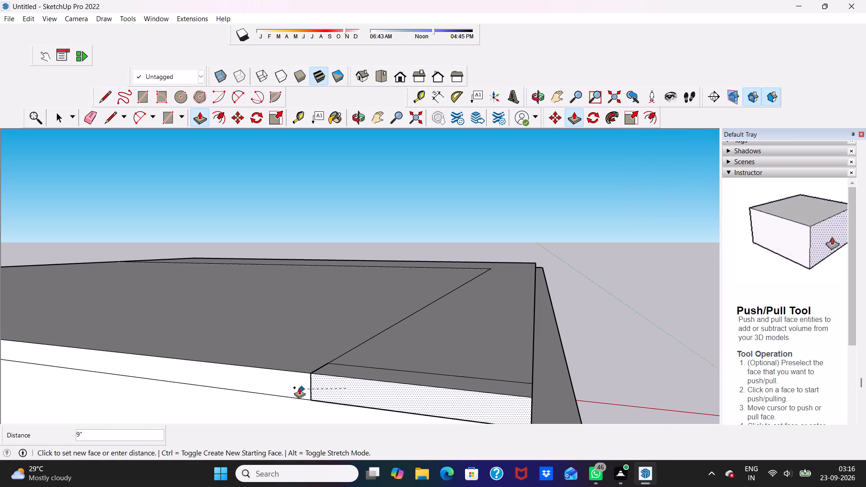
left_click(295, 385)
Erase the leftover seam lines at the slab's rear corner and the seam running along the side strip.
scroll(300, 340, "down", 11)
middle_click_drag(335, 319, 221, 331)
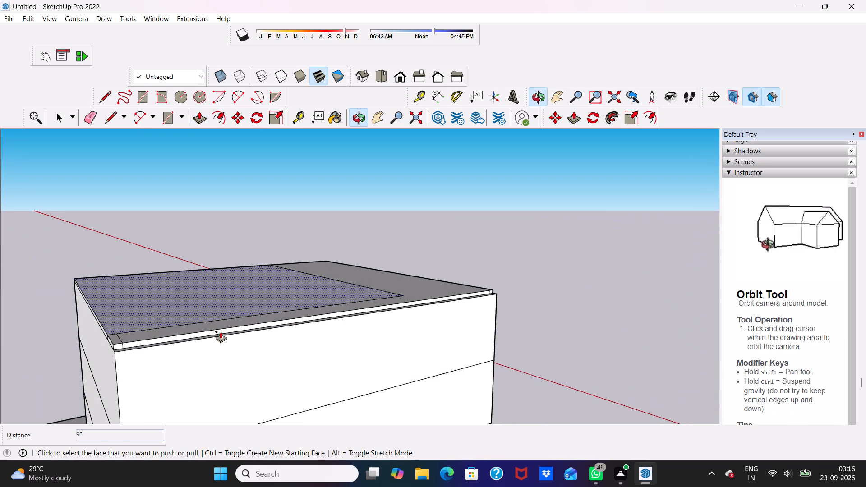
scroll(221, 332, "up", 1)
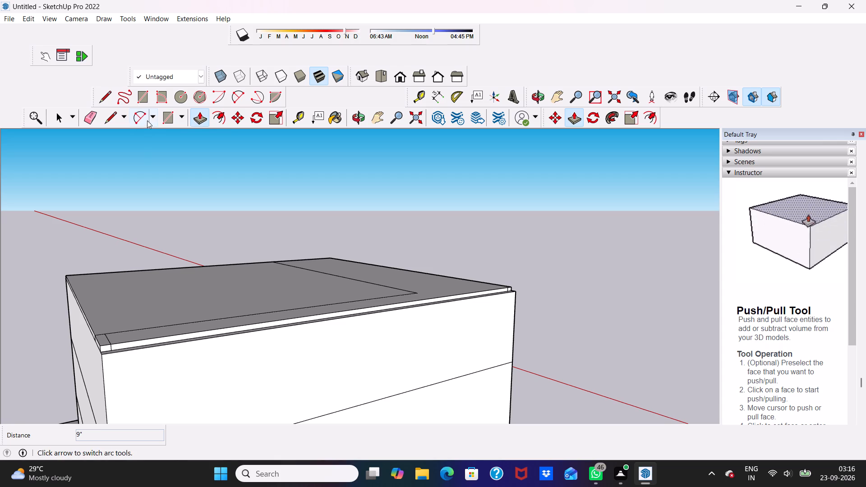
left_click(84, 116)
scroll(60, 322, "up", 6)
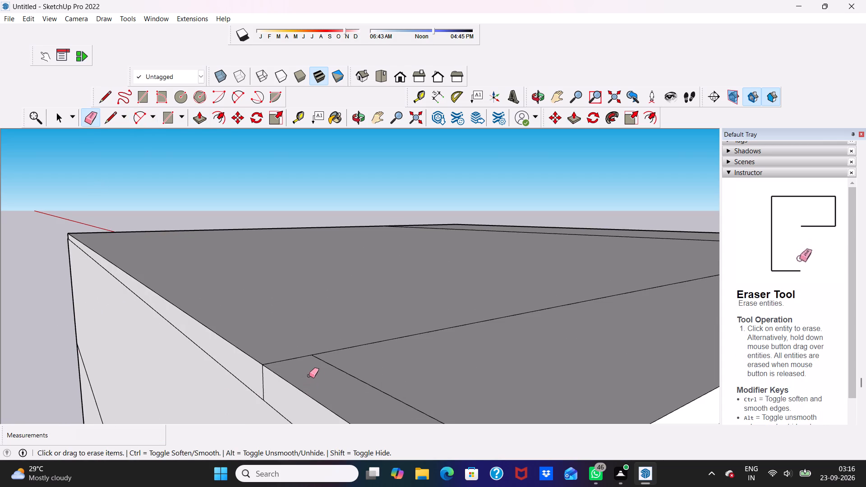
left_click(327, 363)
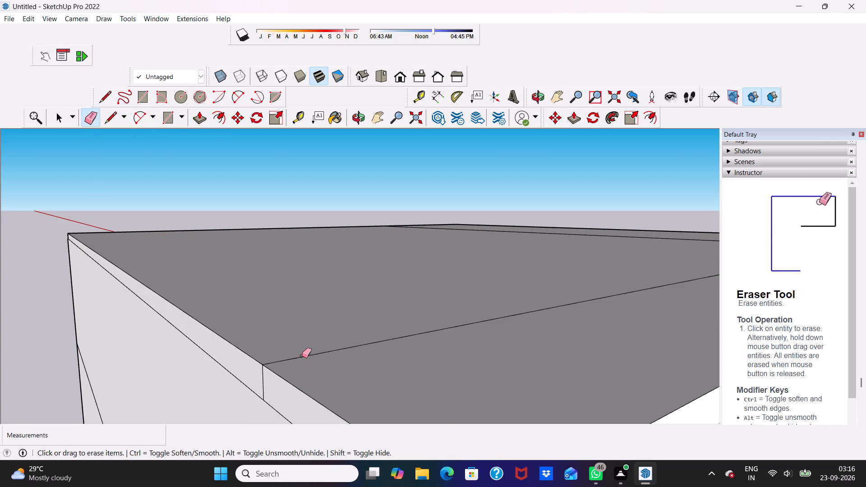
left_click(302, 356)
left_click(263, 384)
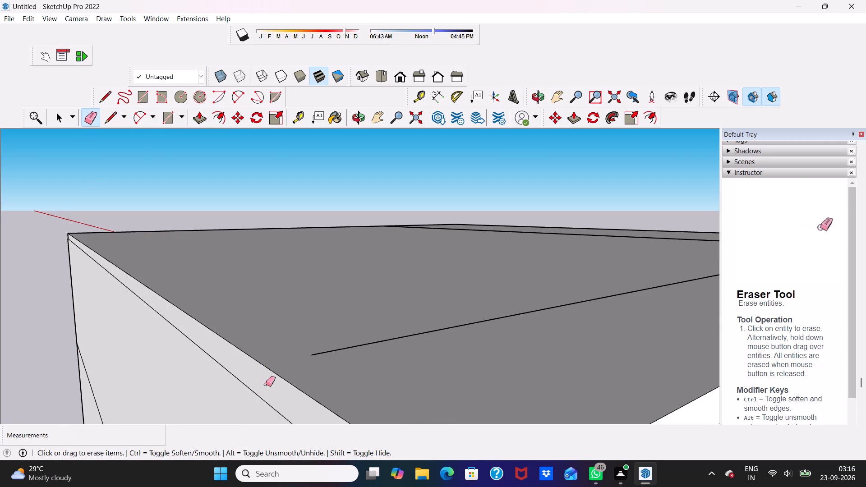
left_click(339, 349)
Erase the remaining long seam line across the front part of the roof slab's top face.
scroll(272, 333, "down", 11)
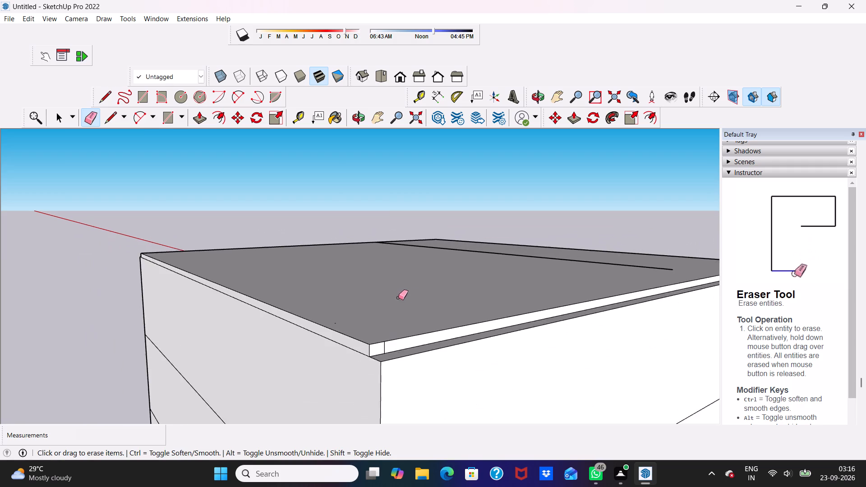
scroll(398, 298, "down", 1)
middle_click_drag(433, 290, 0, 304)
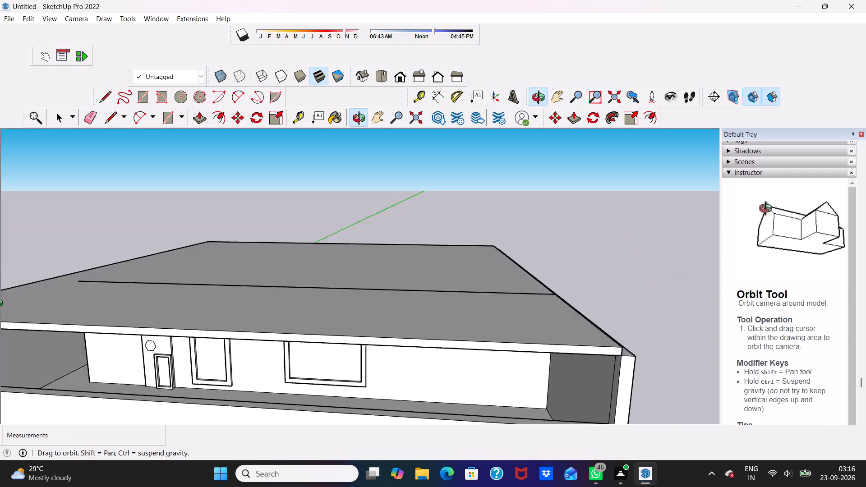
middle_click_drag(0, 304, 0, 320)
scroll(154, 314, "up", 4)
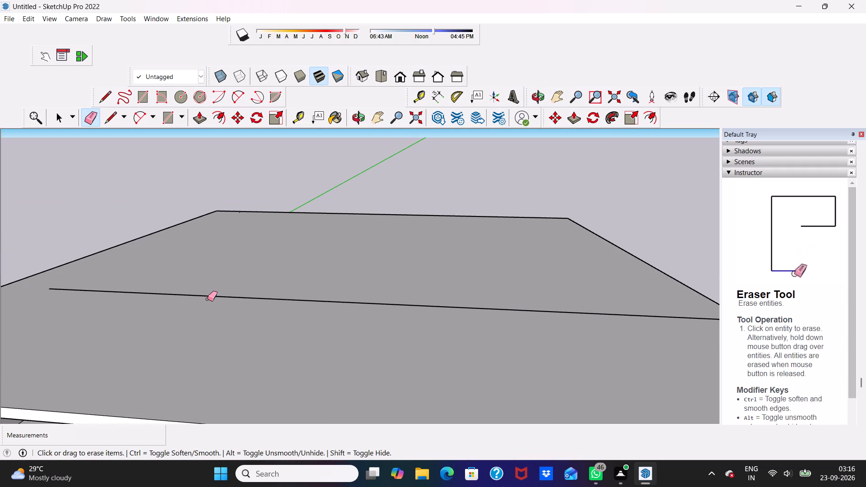
left_click(208, 295)
Erase the two short vertical seam lines on the slab's side edge face.
scroll(208, 294, "down", 9)
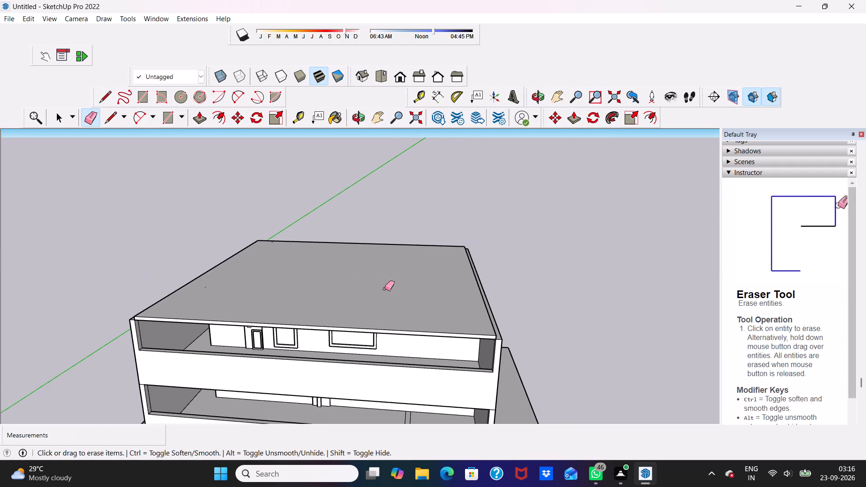
middle_click_drag(280, 315, 109, 319)
scroll(299, 338, "up", 4)
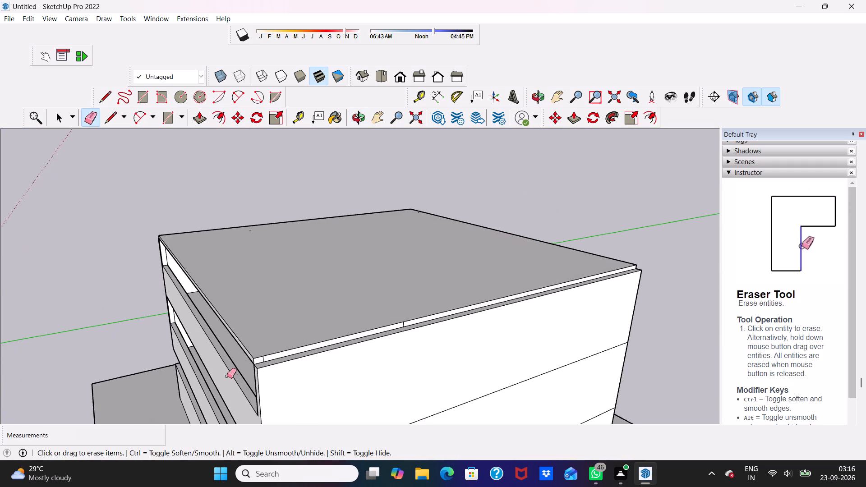
scroll(224, 378, "up", 6)
left_click(315, 337)
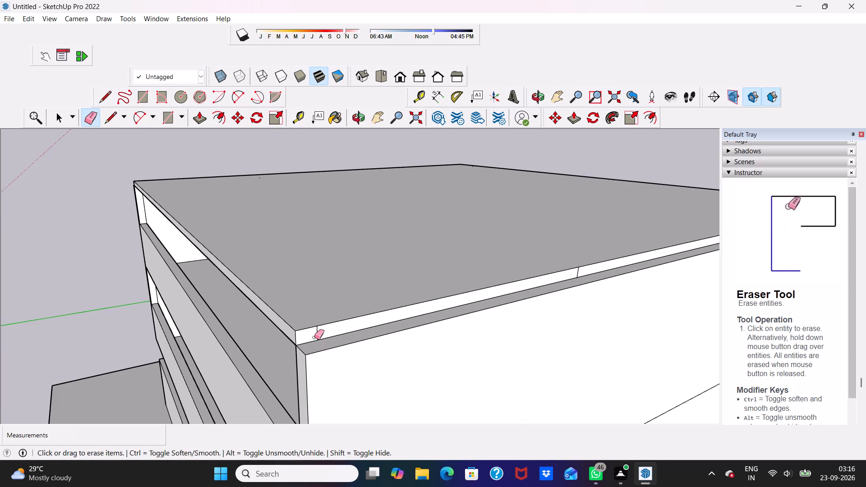
left_click(317, 336)
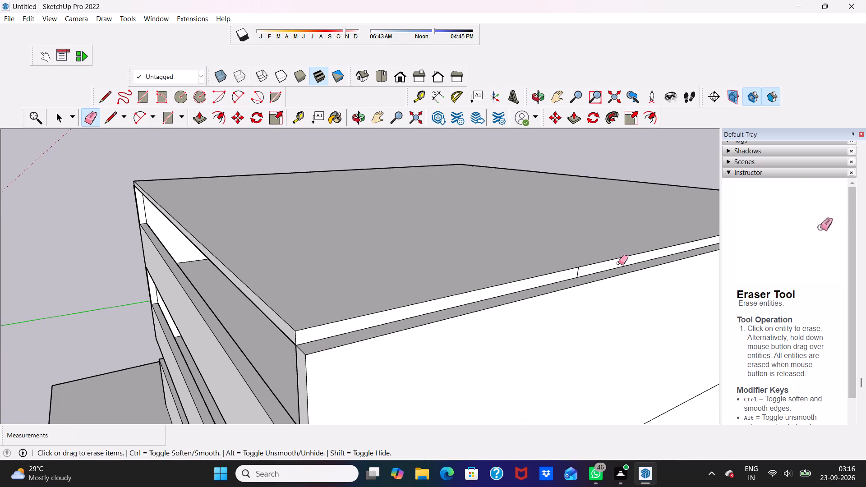
scroll(609, 257, "up", 5)
left_click(584, 283)
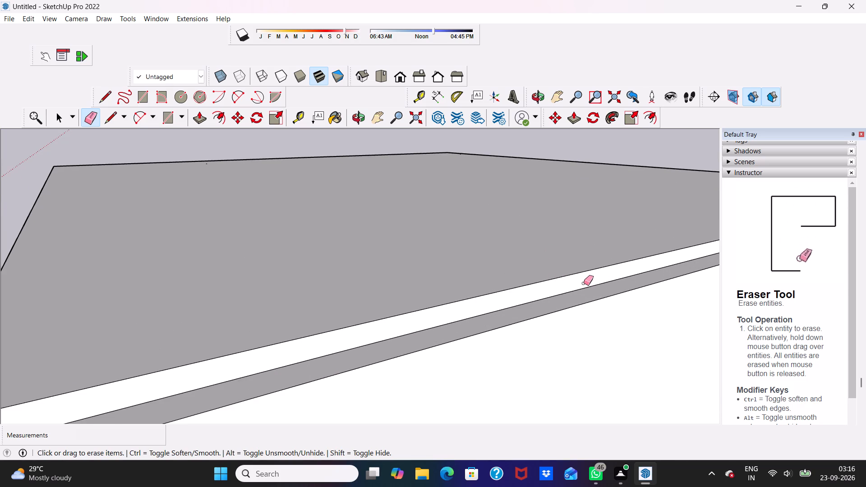
scroll(584, 283, "down", 2)
Pull the slab's cleaned-up side edge face outward by 9" to align with the outer wall face.
key("space")
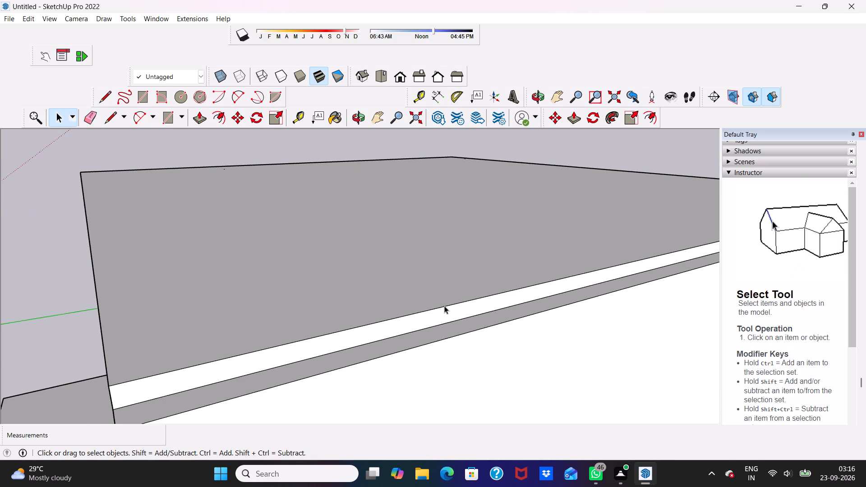
left_click(447, 309)
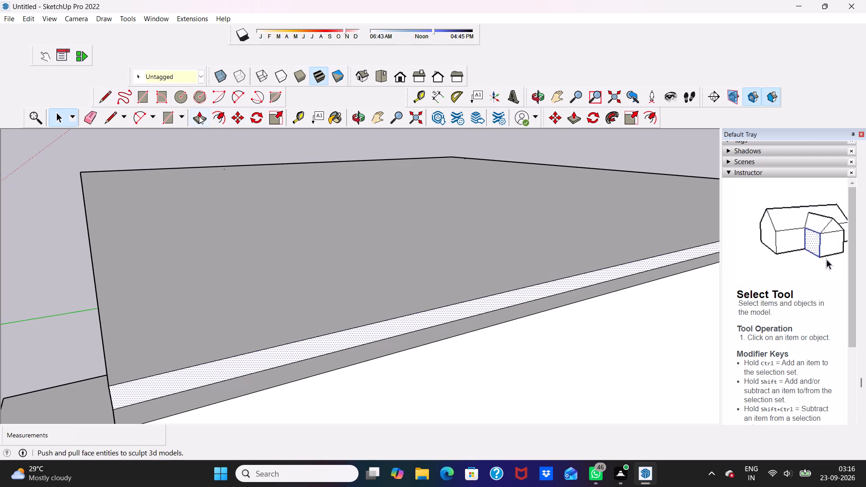
left_click(199, 116)
left_click(277, 352)
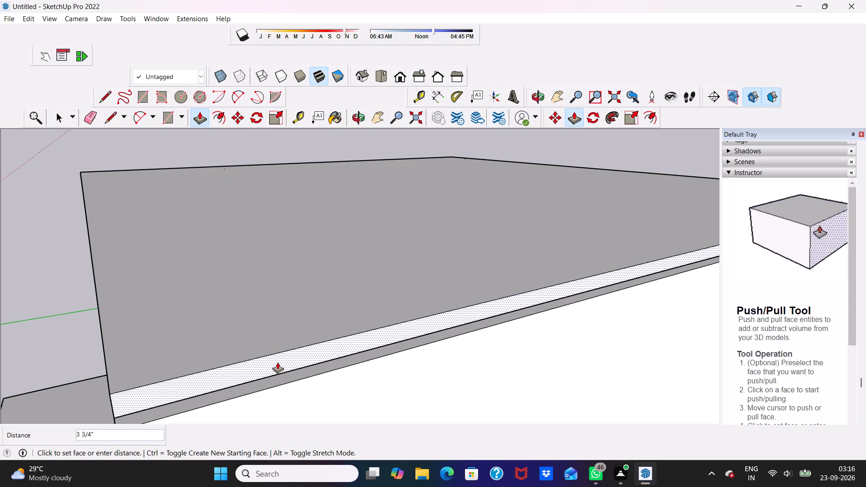
scroll(278, 367, "down", 1)
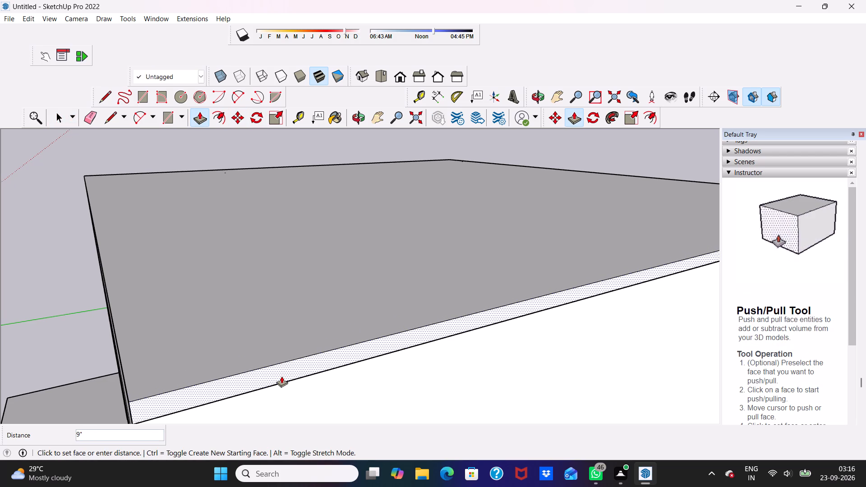
left_click(281, 376)
Pull the long edge face of the roof slab on the opposite side outward by 9" to meet the outer wall face.
scroll(283, 367, "up", 5)
scroll(283, 367, "down", 10)
middle_click_drag(205, 365, 376, 288)
scroll(376, 288, "up", 1)
scroll(355, 297, "down", 2)
scroll(347, 305, "up", 1)
scroll(344, 308, "down", 7)
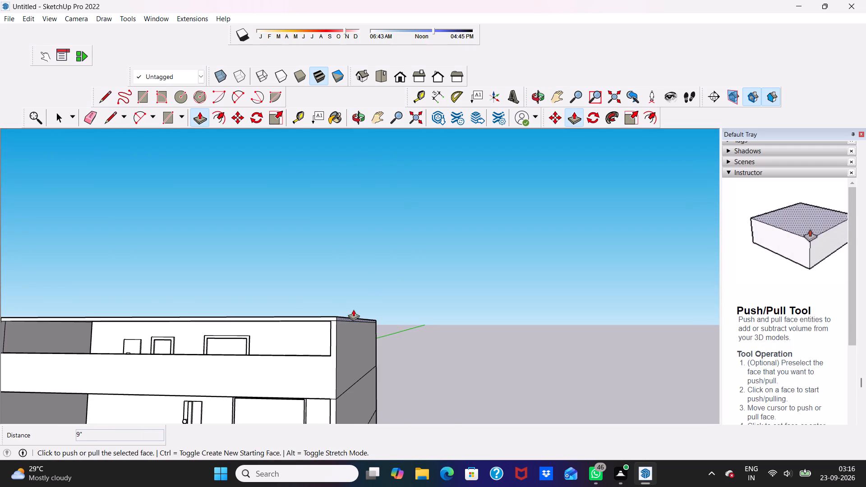
scroll(162, 295, "up", 5)
scroll(269, 300, "down", 6)
scroll(53, 331, "up", 5)
middle_click_drag(95, 326, 374, 337)
scroll(374, 337, "up", 10)
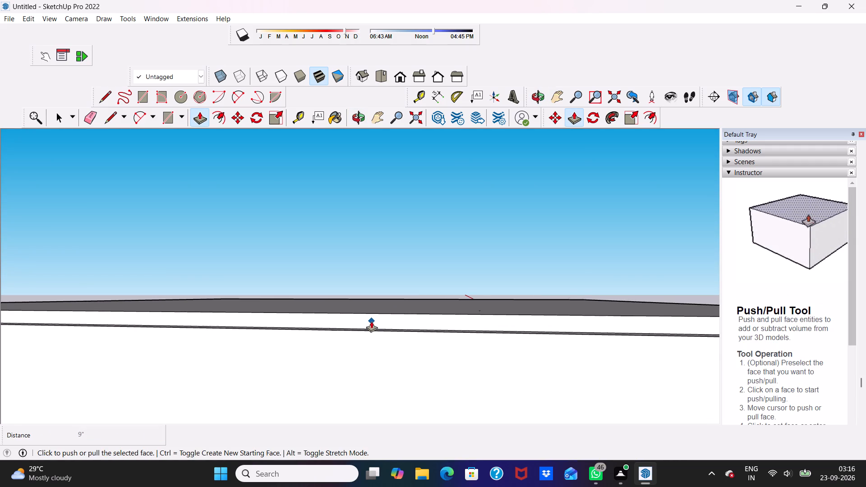
middle_click_drag(369, 322, 380, 346)
key("space")
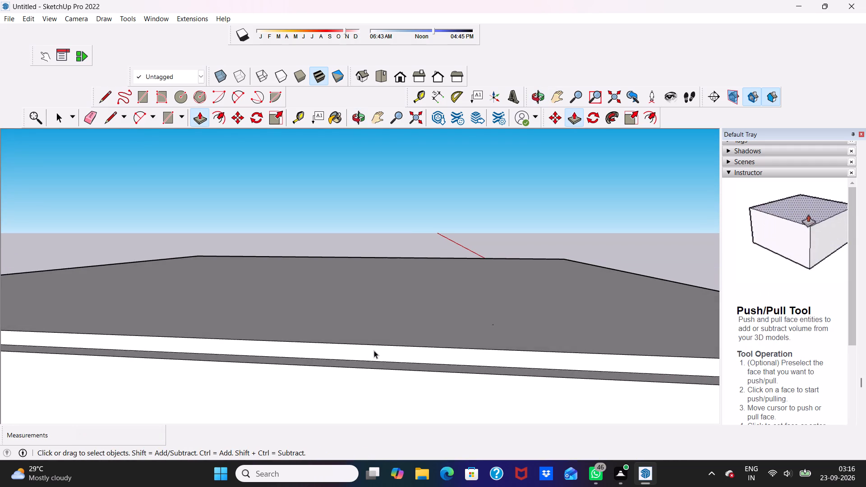
left_click(410, 355)
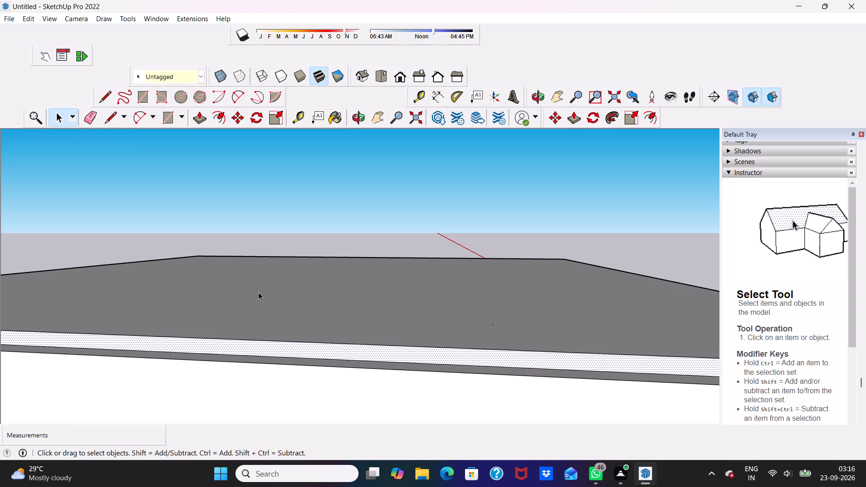
left_click(193, 121)
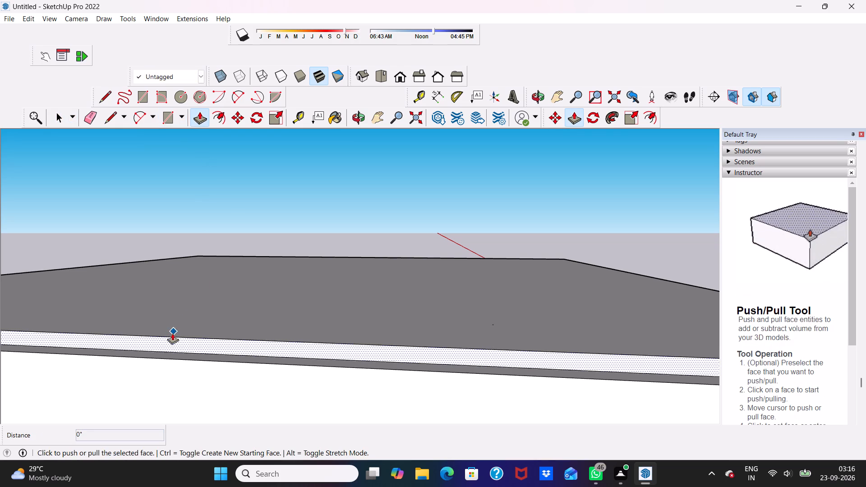
left_click_drag(166, 341, 162, 351)
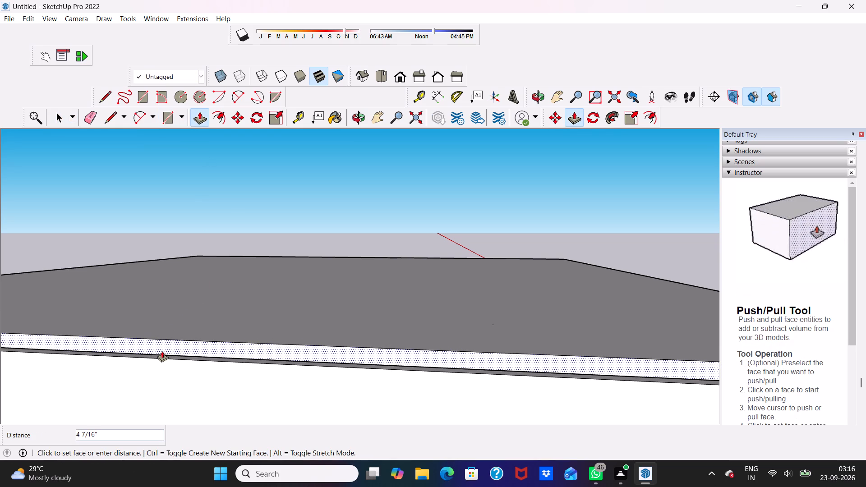
left_click_drag(162, 351, 161, 355)
scroll(184, 326, "down", 4)
scroll(221, 323, "down", 1)
middle_click_drag(221, 324, 228, 346)
scroll(213, 372, "up", 2)
left_click_drag(216, 366, 215, 372)
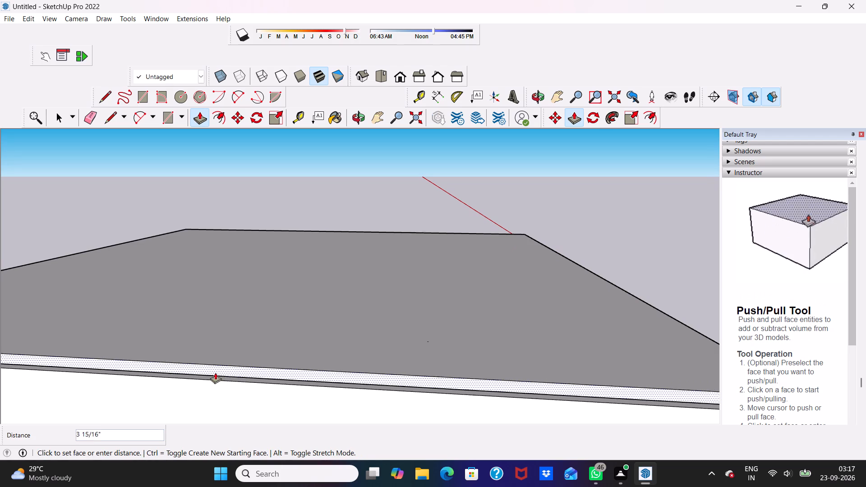
left_click_drag(215, 372, 213, 378)
Pull the small face inside the notch at the slab's front corner by 9" to fill the notch over the column.
scroll(213, 378, "down", 1)
scroll(213, 376, "up", 1)
scroll(213, 374, "down", 10)
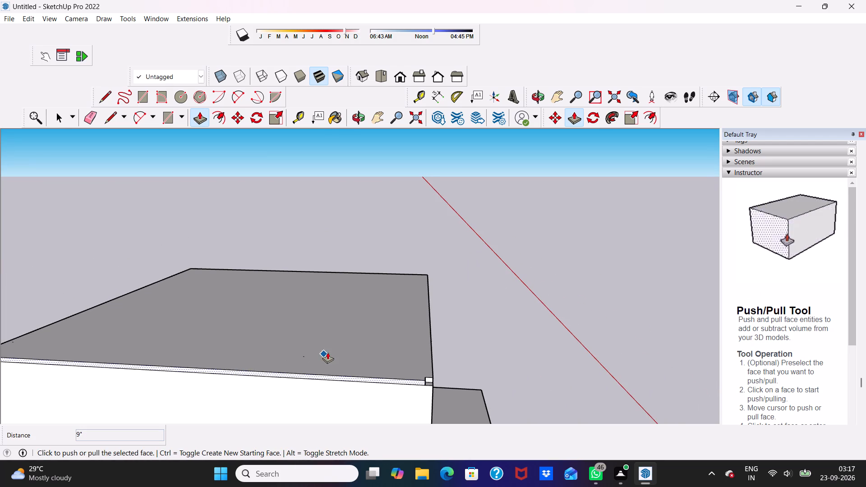
middle_click_drag(327, 352, 240, 353)
scroll(290, 374, "up", 12)
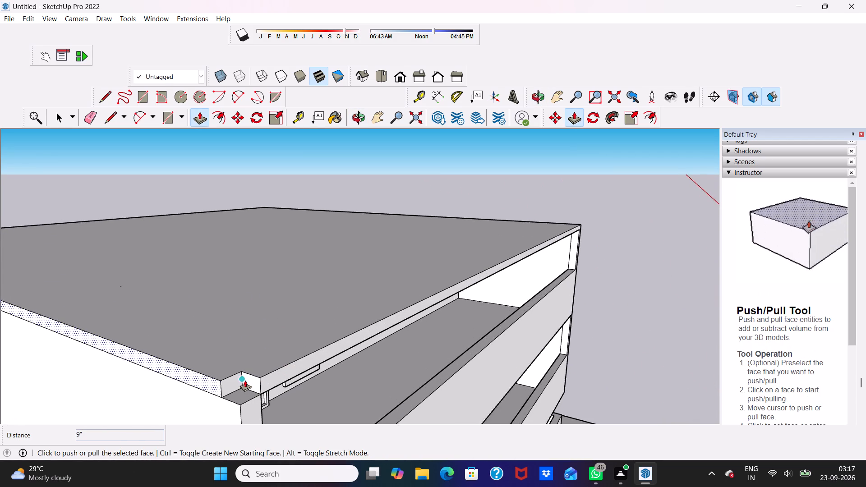
scroll(245, 380, "up", 4)
key("space")
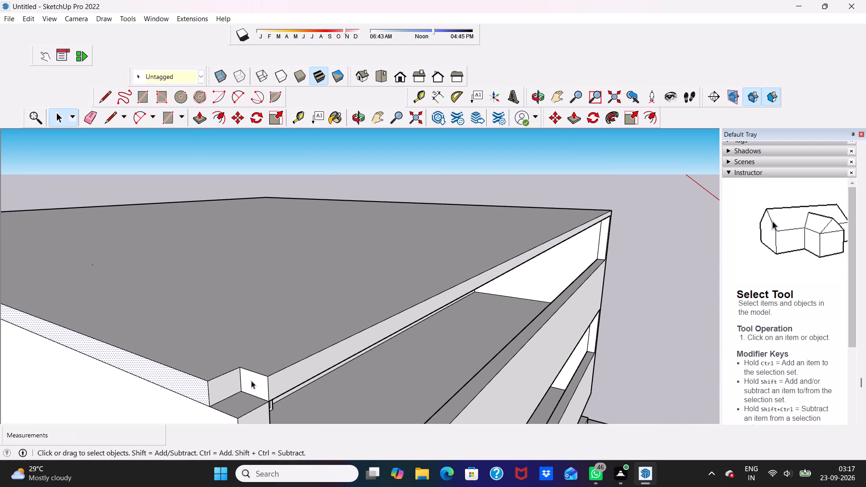
left_click(390, 145)
scroll(253, 372, "up", 1)
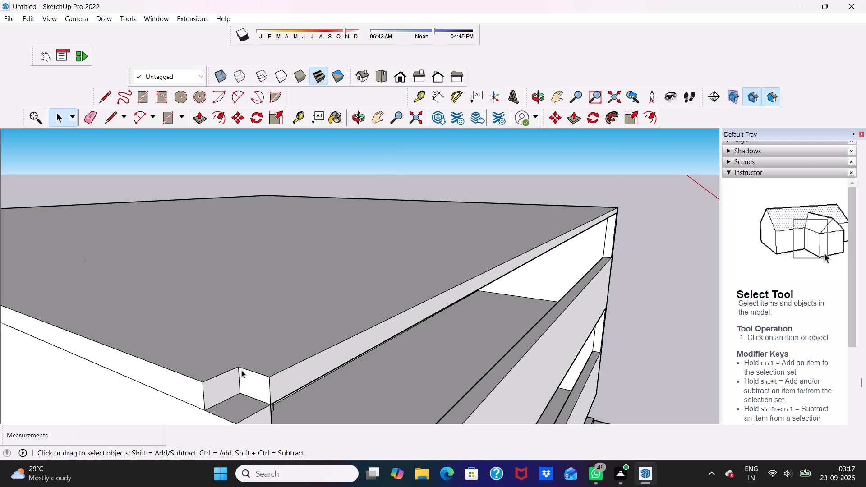
left_click(216, 380)
left_click(195, 118)
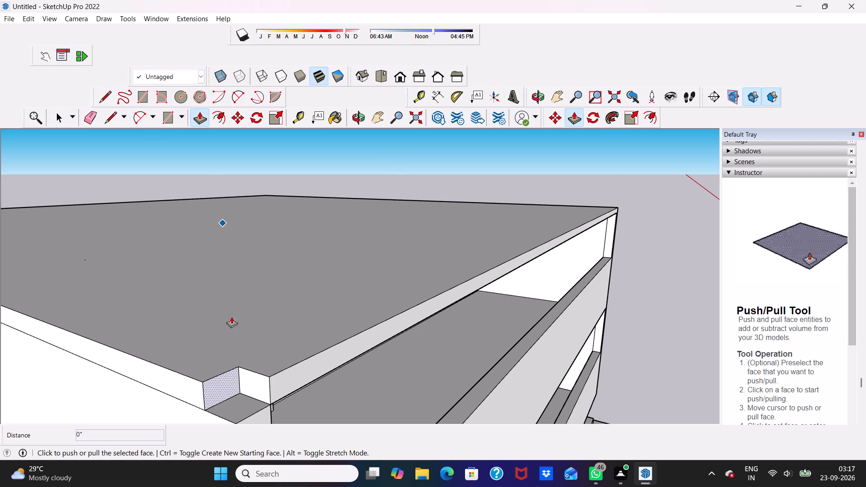
left_click(223, 379)
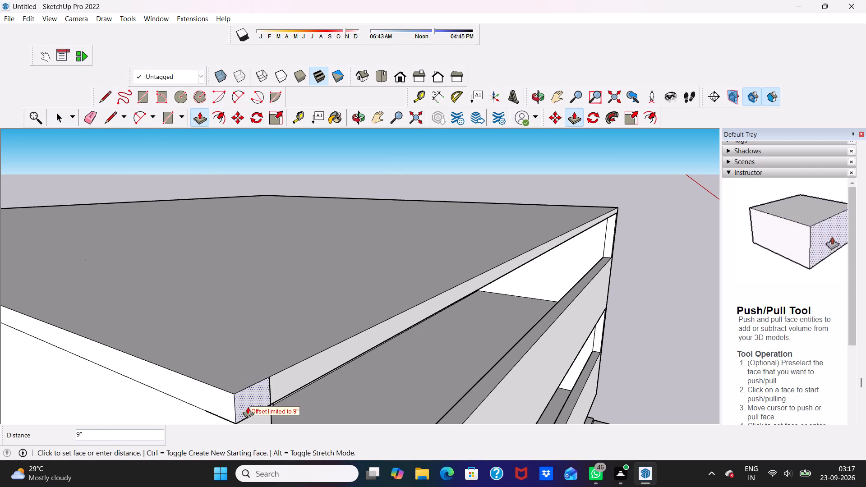
scroll(248, 405, "up", 4)
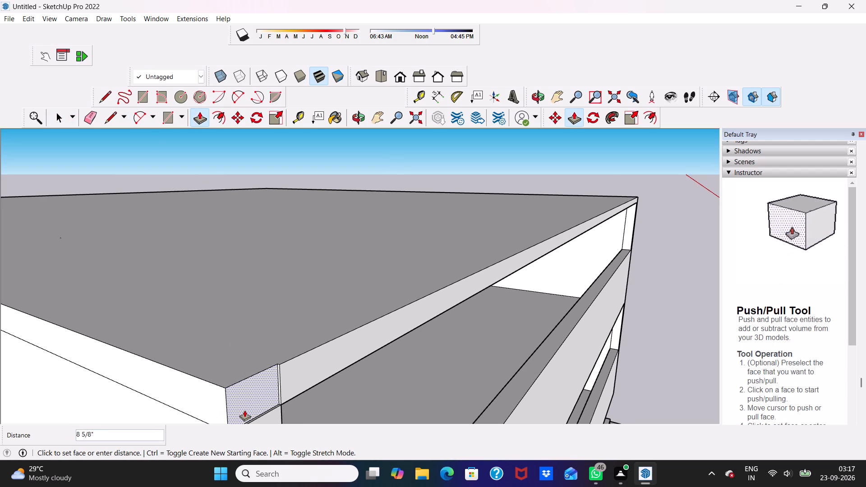
left_click(246, 411)
scroll(235, 388, "down", 5)
middle_click_drag(249, 379, 147, 352)
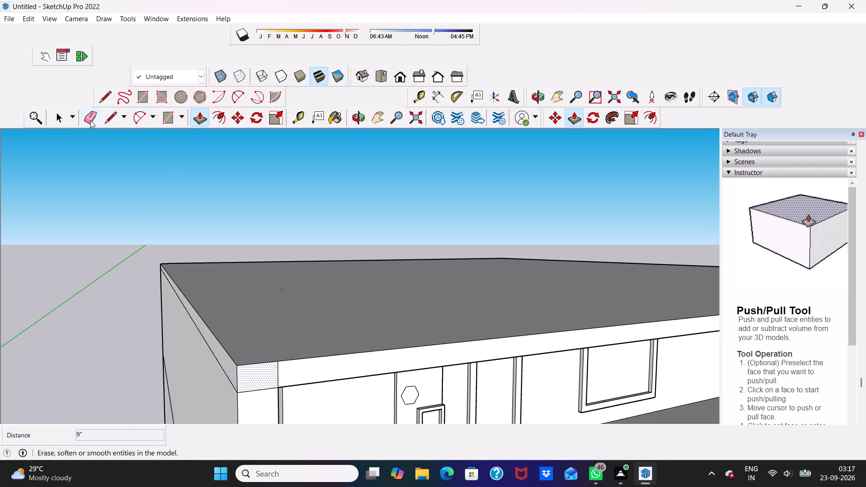
Erase the vertical seam on the slab's front edge and the short horizontal seam above the corner column.
left_click_drag(87, 118, 105, 143)
scroll(292, 420, "up", 4)
scroll(230, 326, "down", 5)
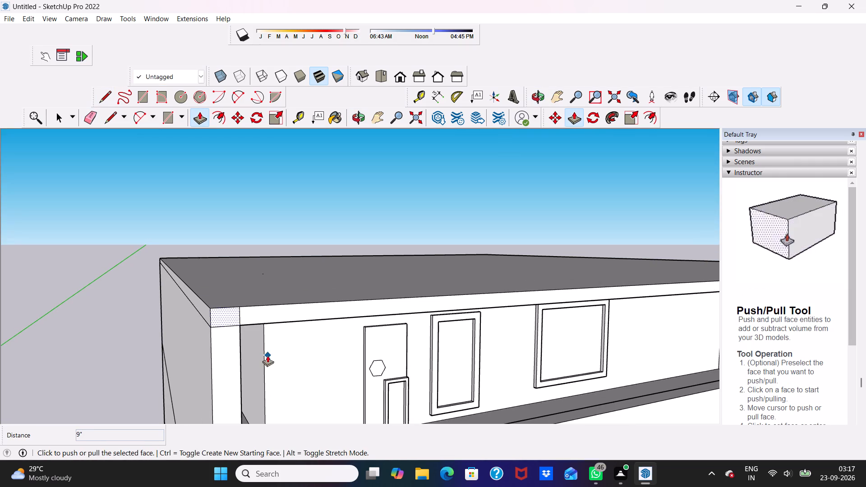
left_click(89, 117)
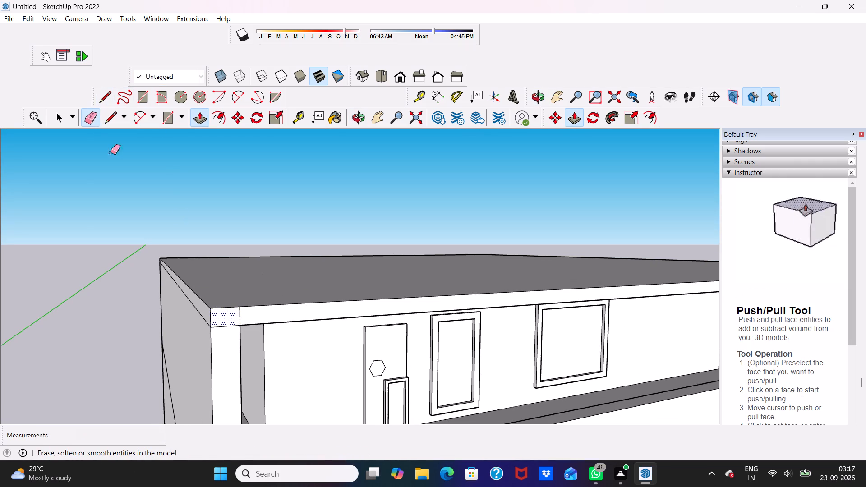
scroll(275, 297, "up", 4)
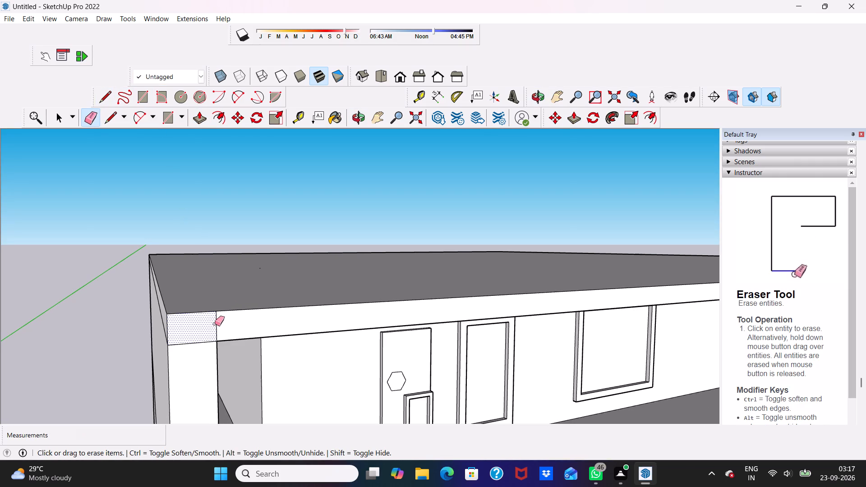
left_click(216, 322)
scroll(194, 357, "up", 3)
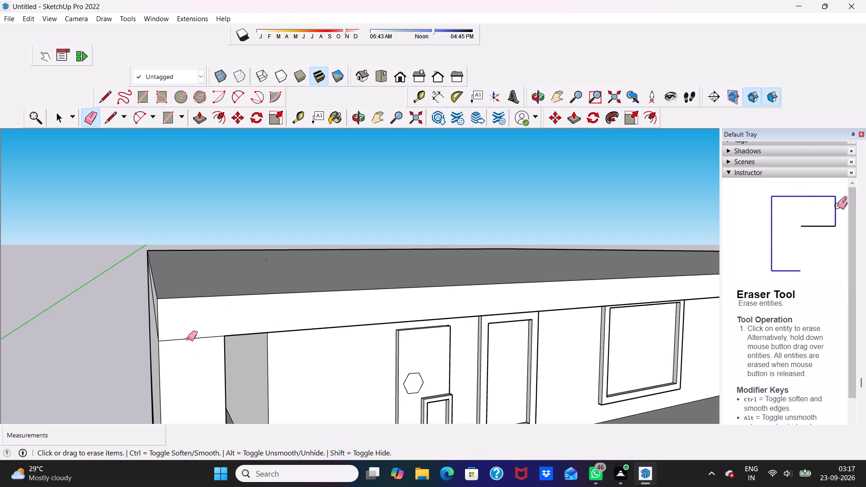
left_click(188, 339)
Erase the long horizontal seam between the roof slab and the side wall at the filled corner.
scroll(192, 337, "down", 4)
middle_click_drag(254, 323, 339, 317)
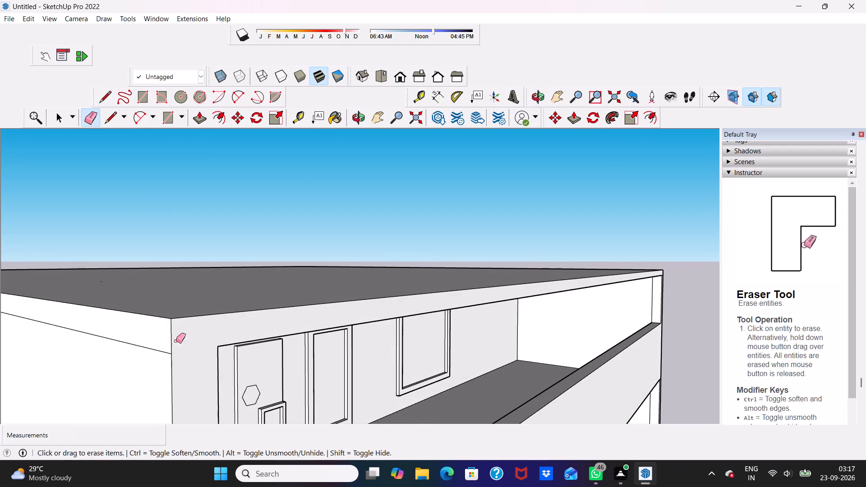
left_click(138, 346)
scroll(135, 344, "down", 8)
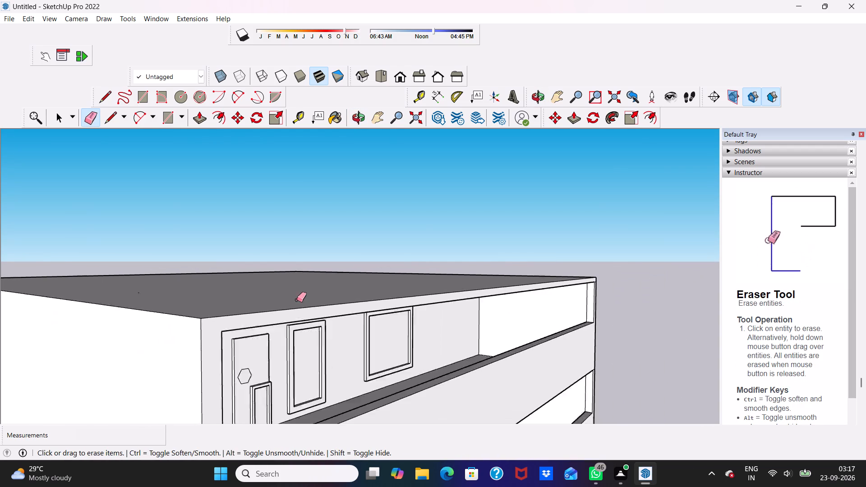
Erase the first segments of the seam beneath the roof slab on the opposite side wall, starting at the front corner.
scroll(297, 300, "down", 6)
middle_click_drag(309, 306, 150, 294)
scroll(414, 331, "up", 1)
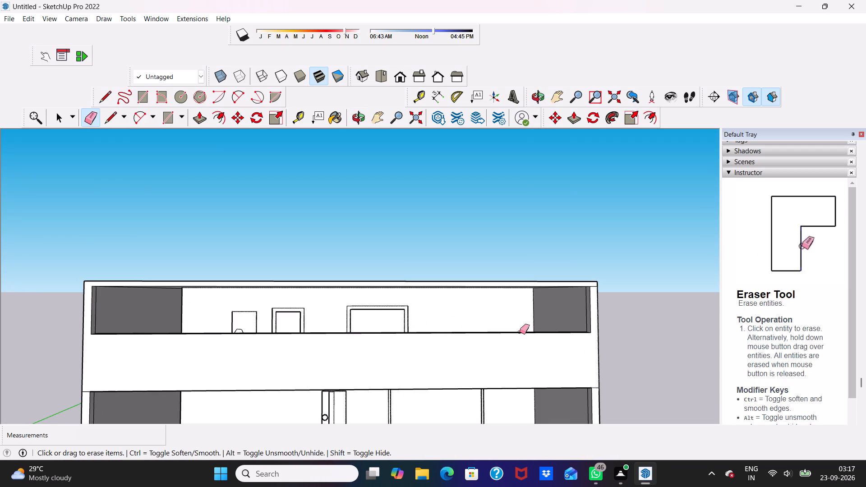
scroll(589, 302, "up", 5)
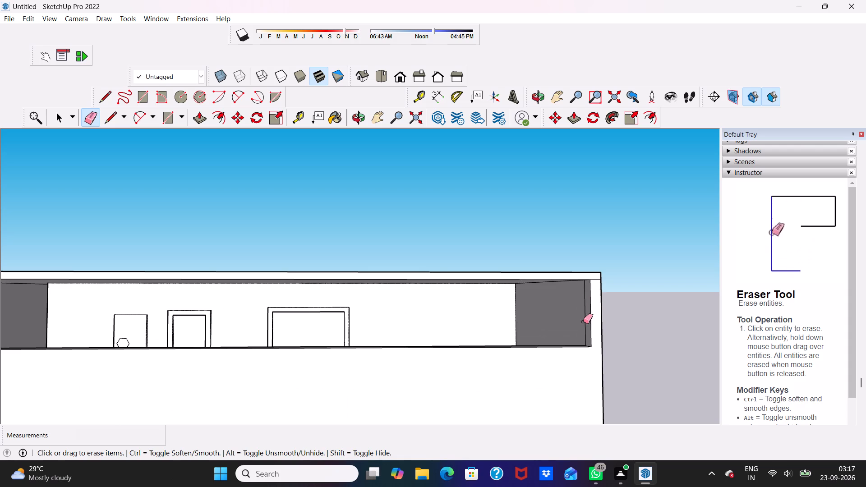
left_click(584, 322)
scroll(517, 344, "down", 5)
middle_click_drag(522, 353, 321, 382)
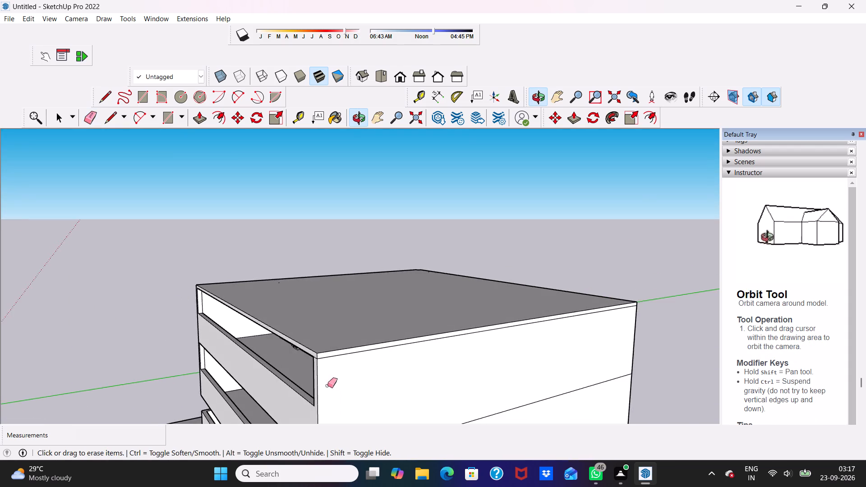
scroll(364, 378, "up", 3)
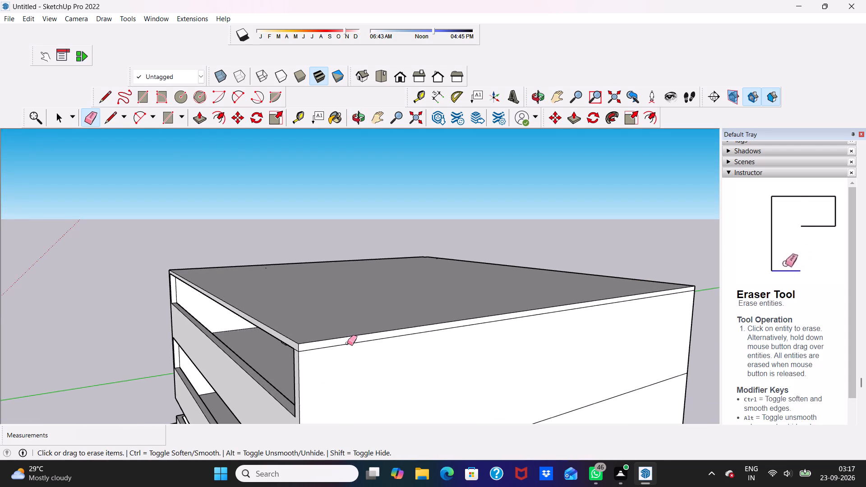
left_click(347, 343)
scroll(304, 354, "up", 4)
left_click(306, 349)
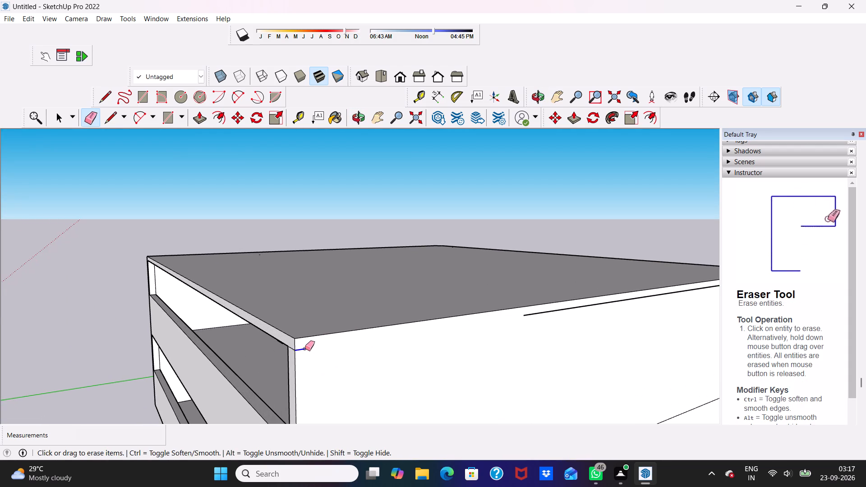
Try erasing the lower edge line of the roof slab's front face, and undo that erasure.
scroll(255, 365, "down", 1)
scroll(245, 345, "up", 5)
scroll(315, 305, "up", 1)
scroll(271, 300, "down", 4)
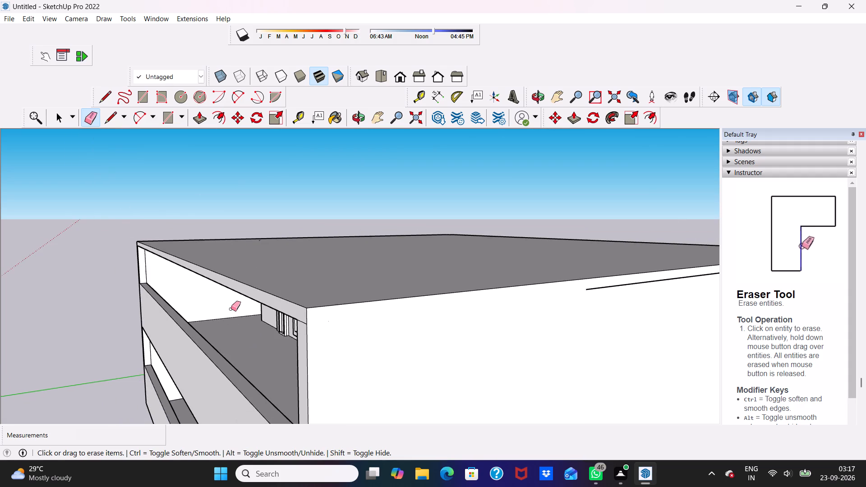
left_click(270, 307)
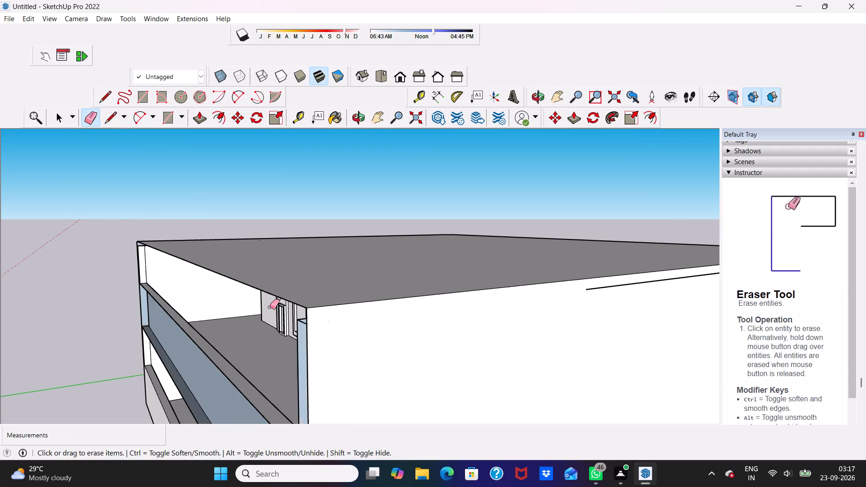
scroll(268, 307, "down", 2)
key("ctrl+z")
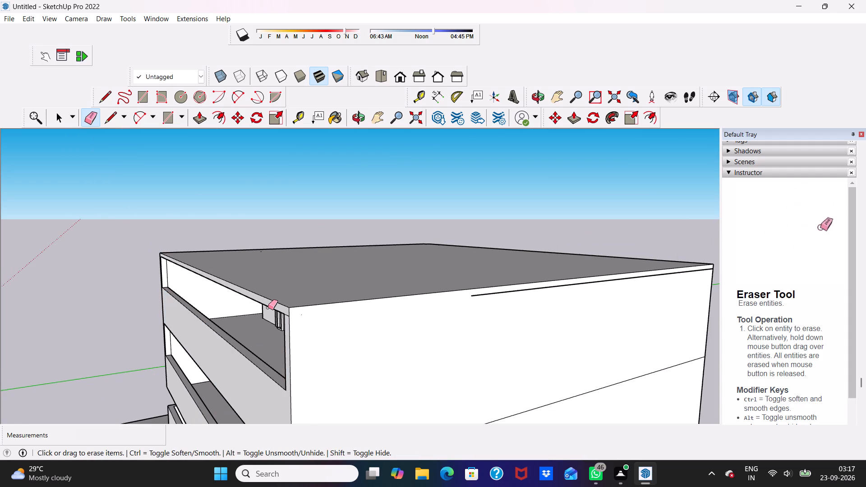
Erase the remaining long seam line and its short leftover piece beneath the slab on the same side wall.
scroll(500, 274, "up", 3)
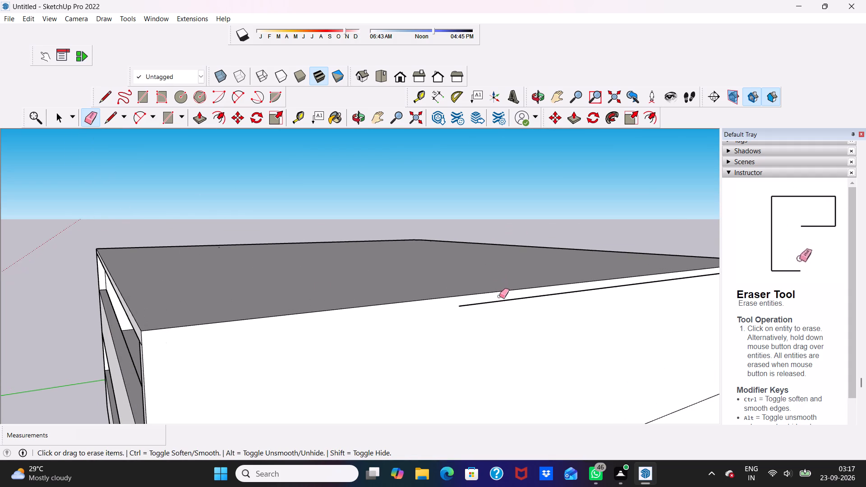
left_click(499, 300)
scroll(419, 290, "down", 6)
scroll(461, 297, "up", 1)
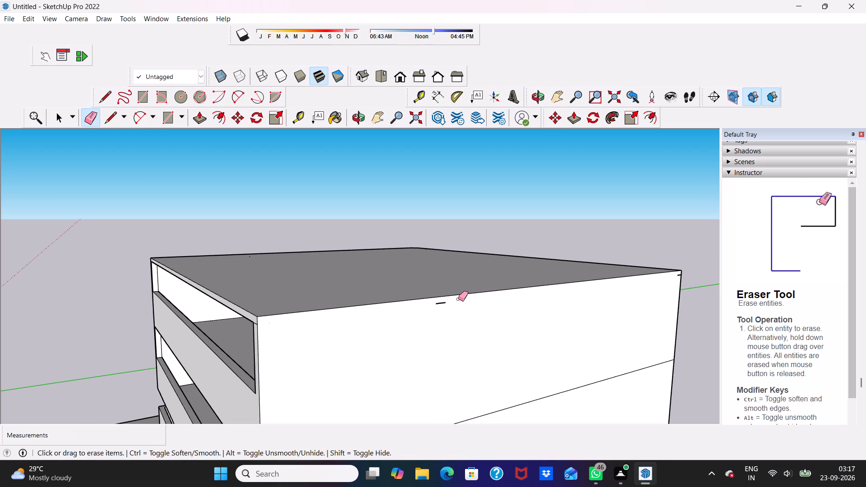
left_click(435, 303)
scroll(592, 278, "up", 1)
scroll(592, 278, "down", 5)
Erase the short leftover seam lines beneath the roof slab at the two rear corners of the building.
middle_click_drag(625, 280, 409, 335)
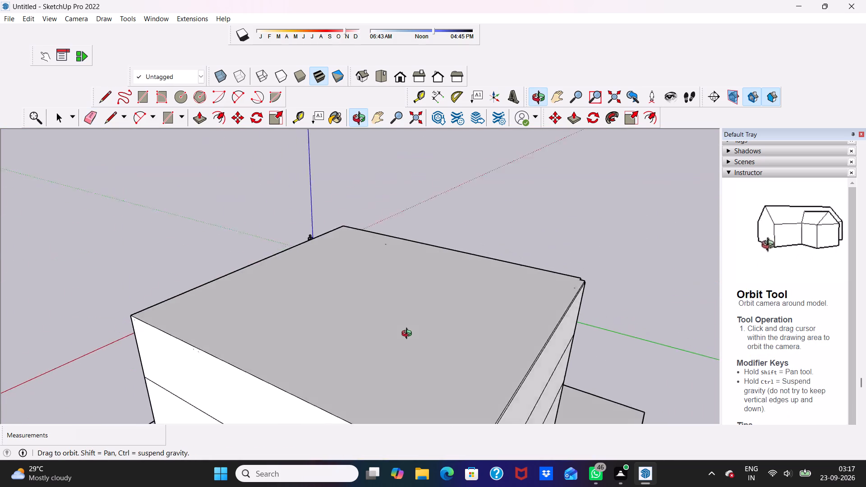
middle_click_drag(409, 335, 383, 284)
scroll(402, 352, "up", 5)
left_click(400, 329)
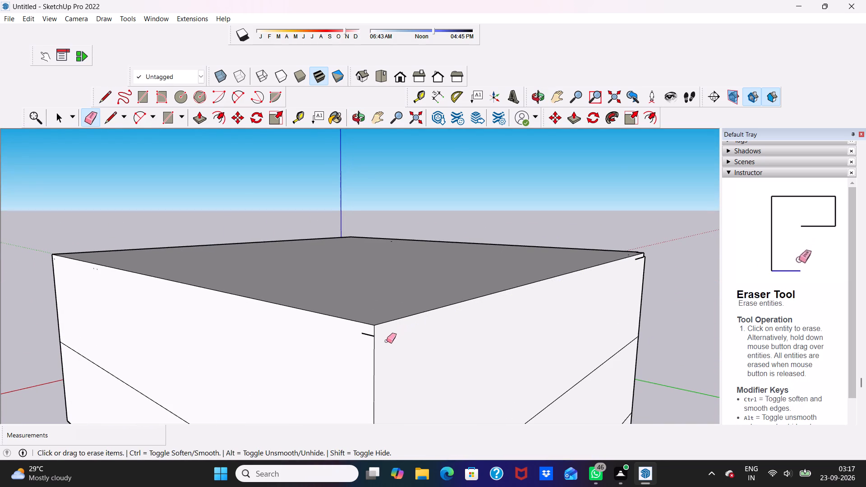
left_click(366, 334)
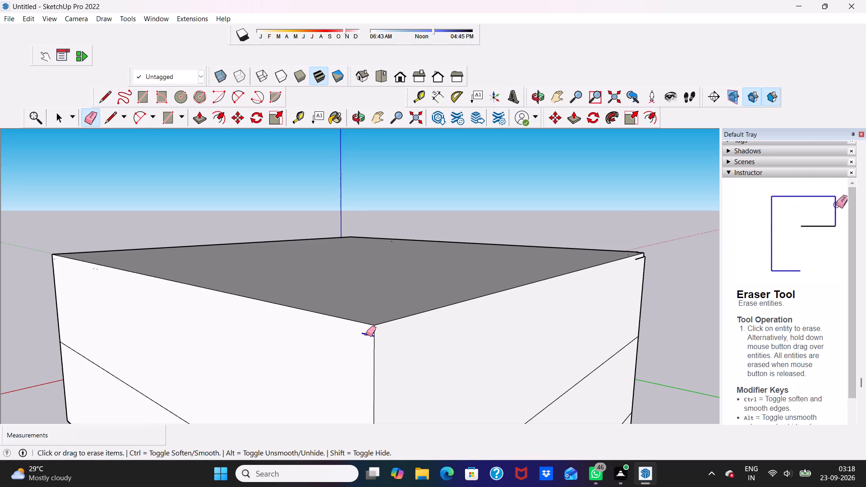
scroll(418, 326, "down", 5)
middle_click_drag(476, 310, 224, 318)
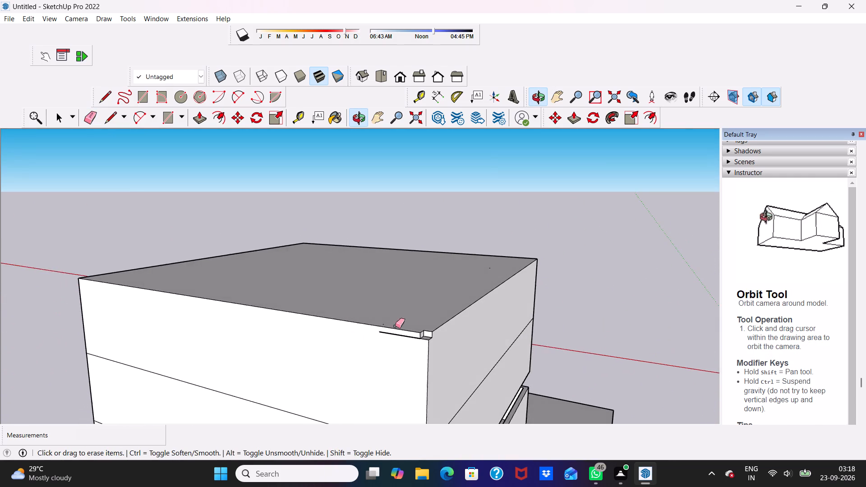
scroll(423, 331, "up", 6)
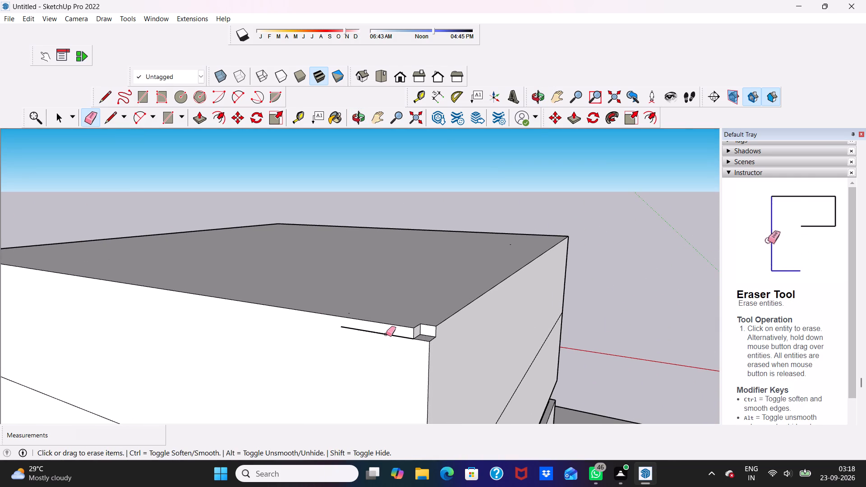
left_click(386, 334)
Push/Pull the recessed face of the notch at the roof slab's rear corner out 9" to sit flush with the rear wall.
left_click(195, 116)
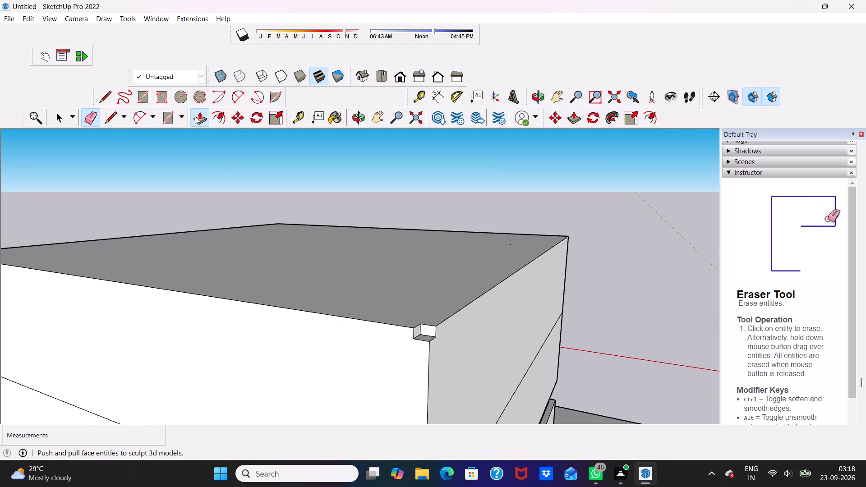
scroll(429, 303, "up", 4)
scroll(420, 339, "up", 5)
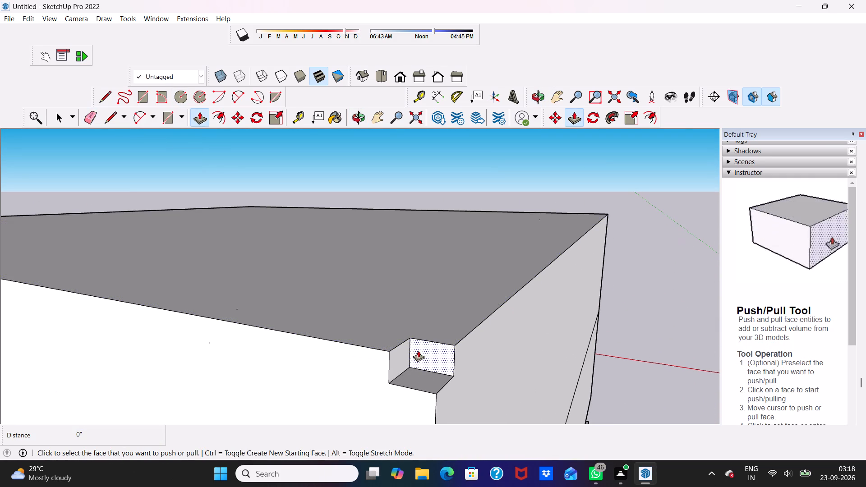
left_click(419, 349)
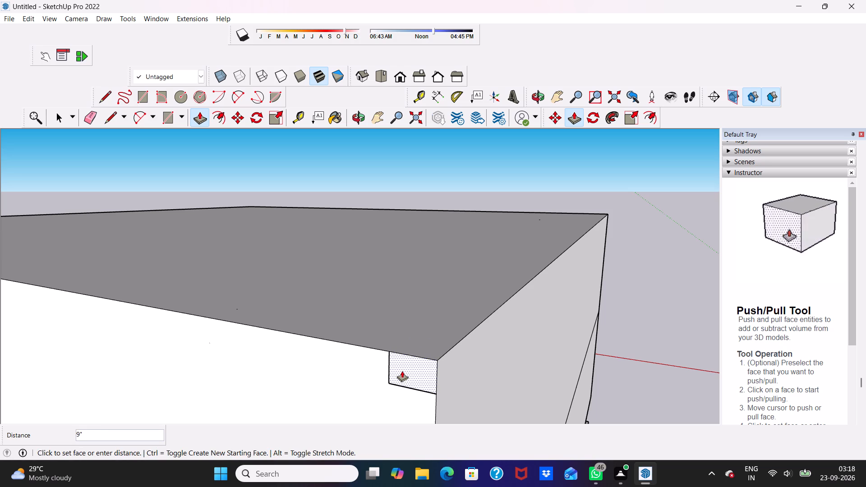
left_click(367, 366)
scroll(417, 358, "down", 4)
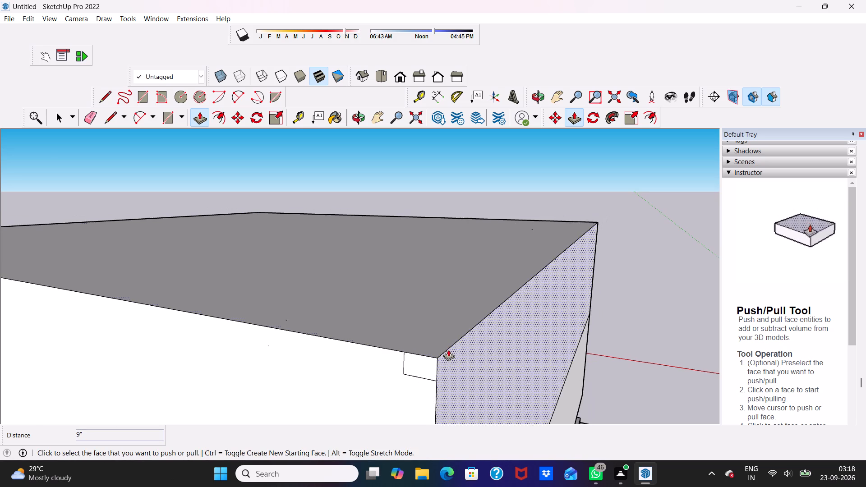
Erase the vertical and horizontal outline edges of the filled notch on the rear wall.
left_click(94, 112)
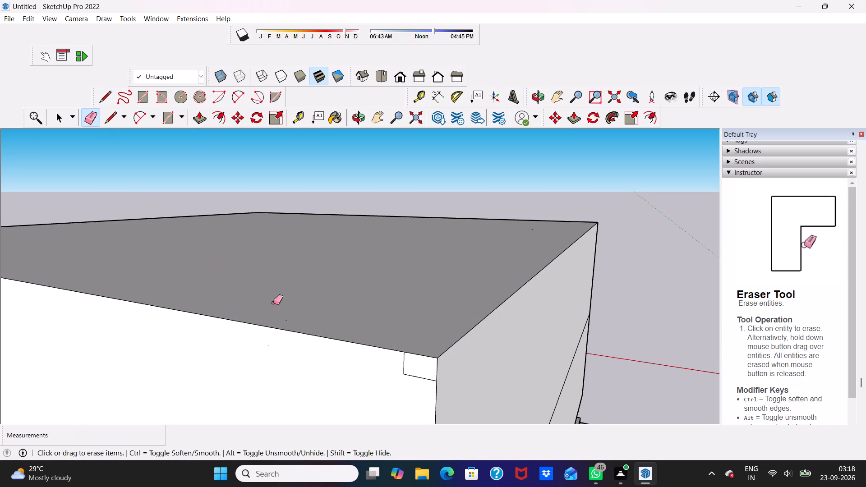
scroll(332, 353, "down", 2)
scroll(368, 370, "up", 7)
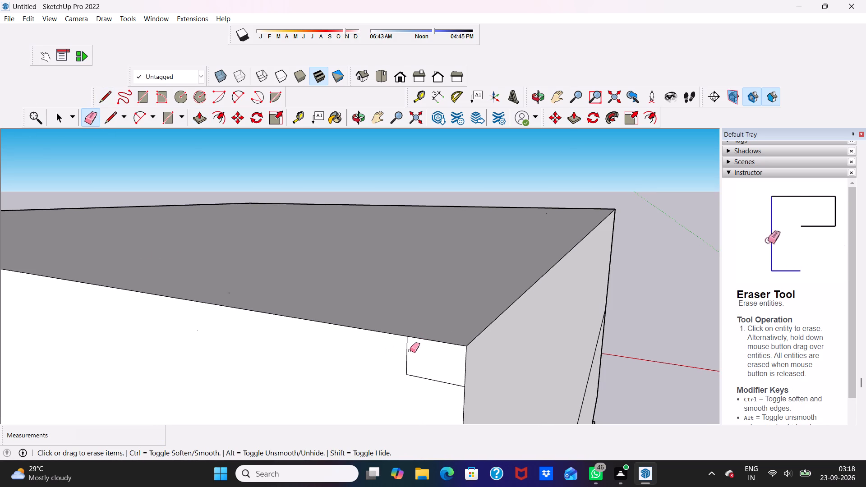
left_click(408, 352)
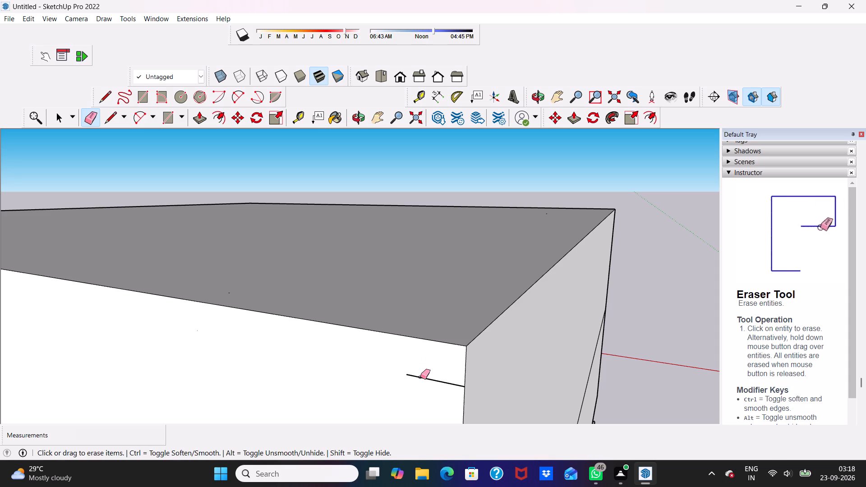
left_click(419, 377)
scroll(417, 363, "down", 4)
scroll(413, 322, "down", 4)
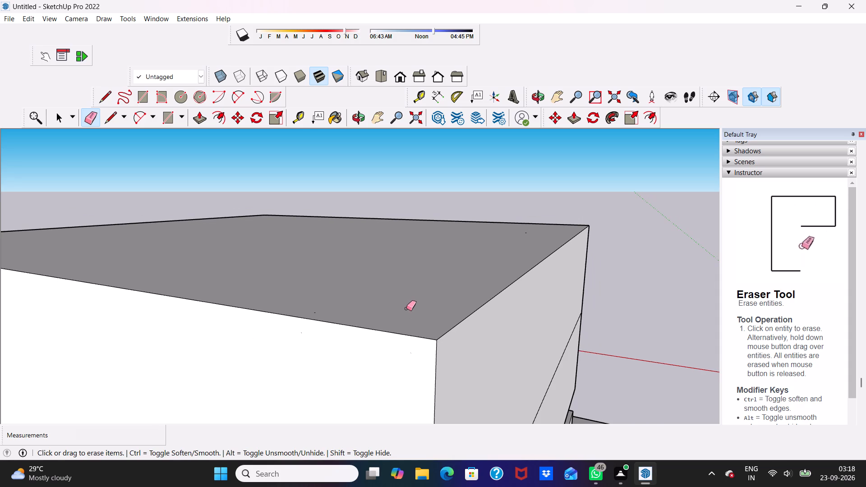
key("space")
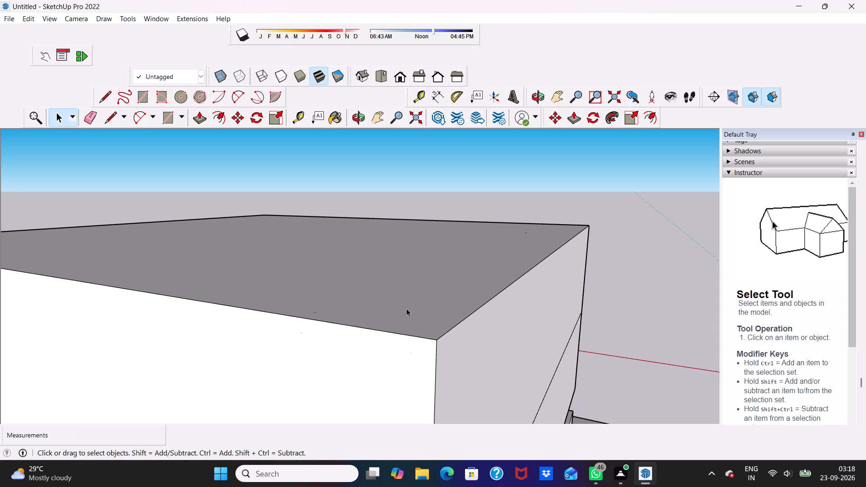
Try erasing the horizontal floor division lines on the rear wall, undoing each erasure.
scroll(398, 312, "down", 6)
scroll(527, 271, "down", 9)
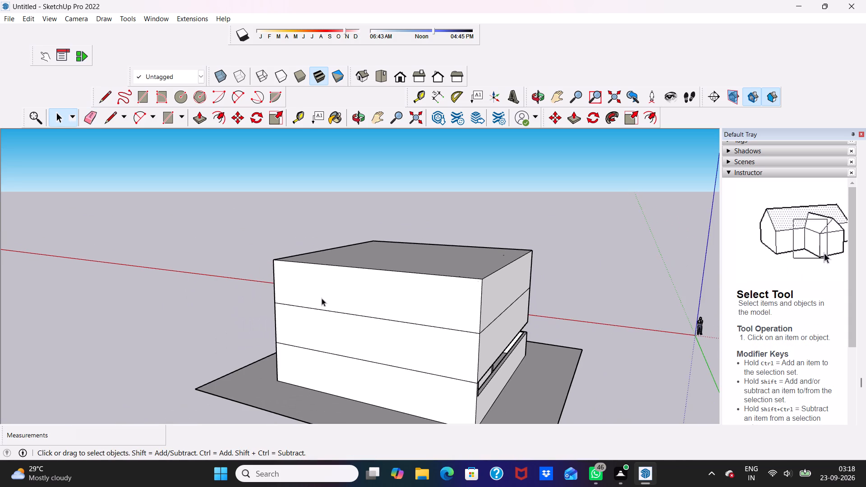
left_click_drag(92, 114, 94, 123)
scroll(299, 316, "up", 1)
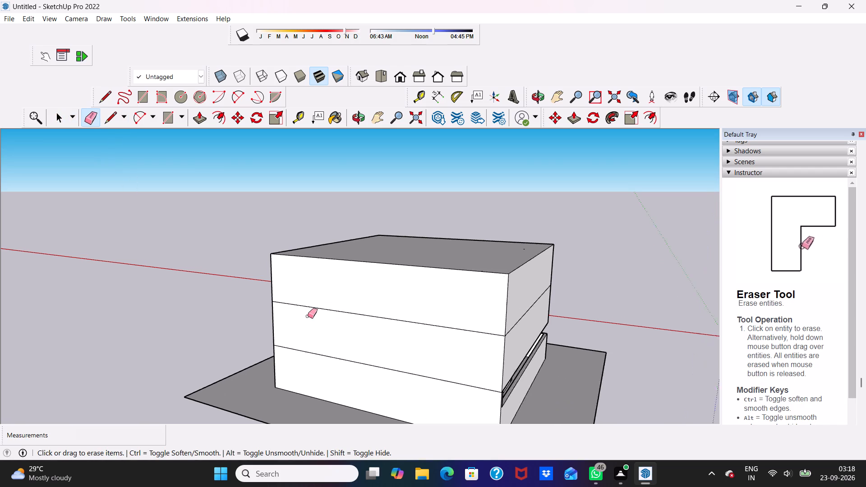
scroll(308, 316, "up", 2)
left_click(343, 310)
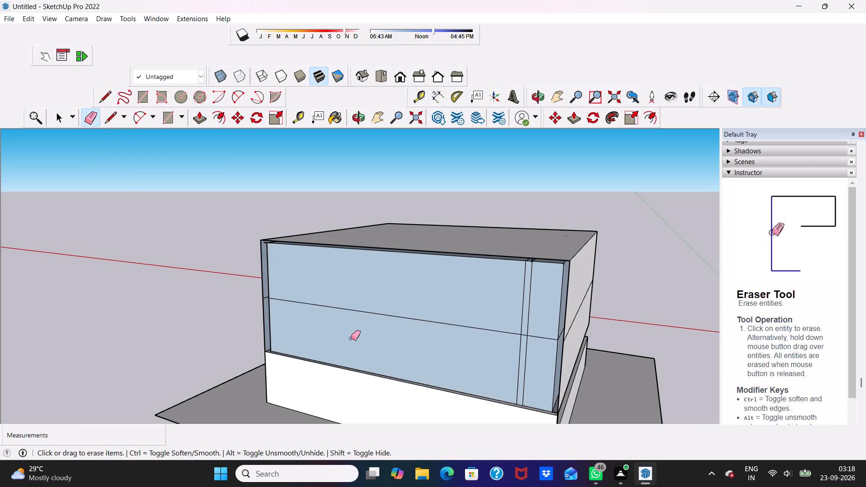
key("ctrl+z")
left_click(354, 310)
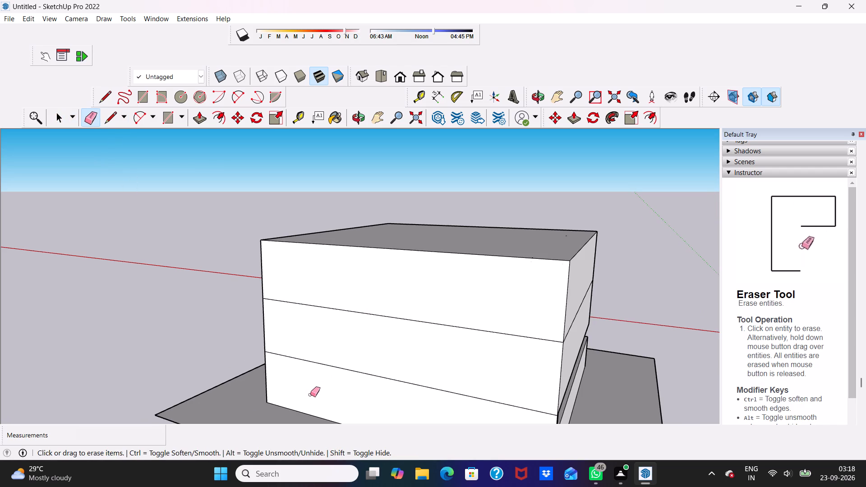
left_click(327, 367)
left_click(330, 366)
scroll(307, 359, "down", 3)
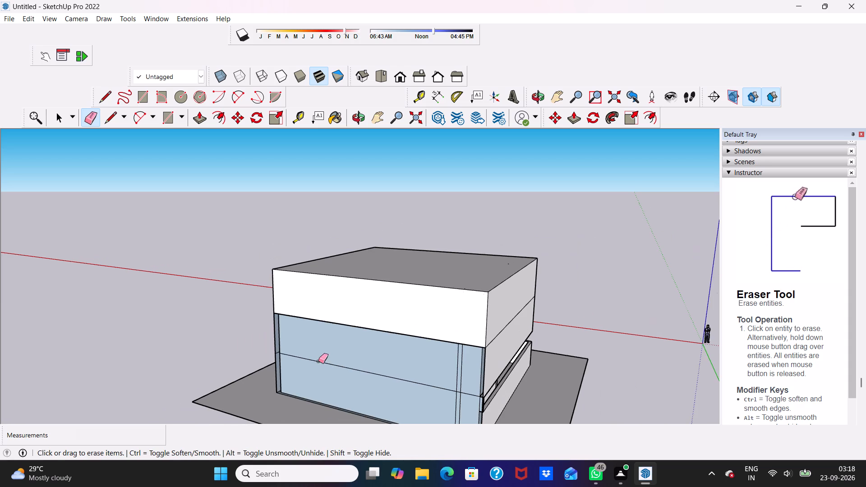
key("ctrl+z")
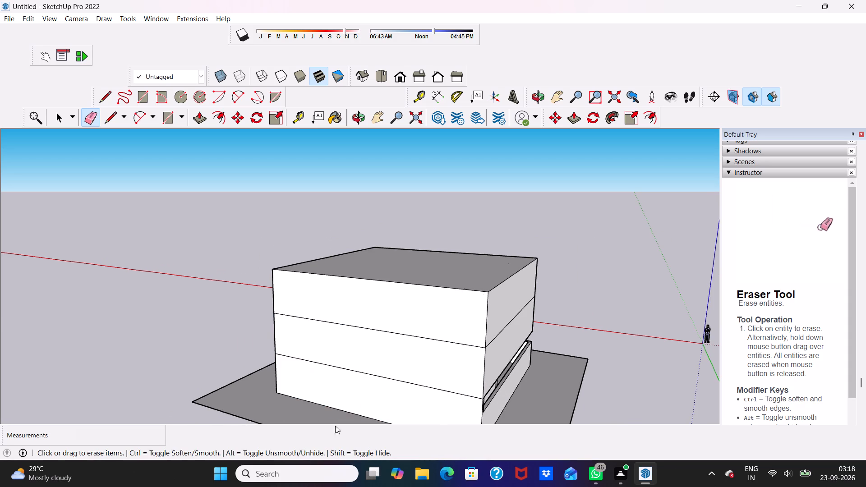
Erase the horizontal line between the two upper storeys on the side wall above the long ground-floor opening.
scroll(367, 405, "down", 4)
middle_click_drag(525, 381, 419, 359)
scroll(419, 359, "up", 13)
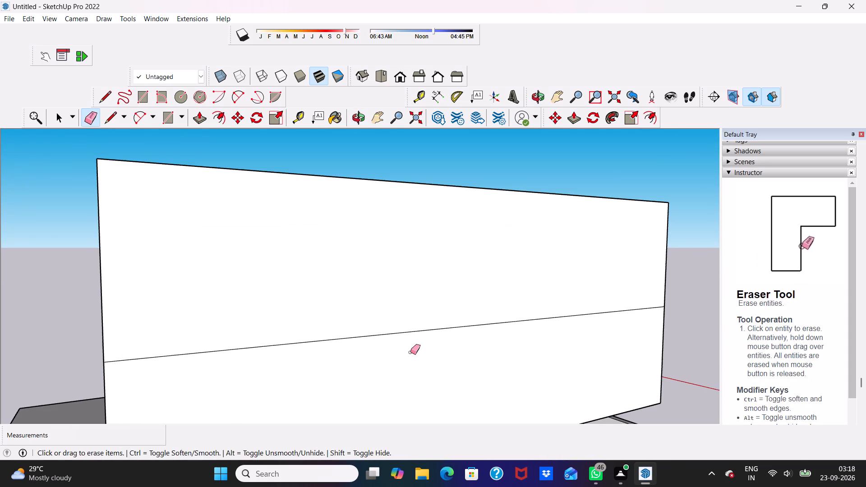
left_click(376, 335)
Erase both horizontal floor division lines on the opposite side wall.
scroll(382, 334, "down", 5)
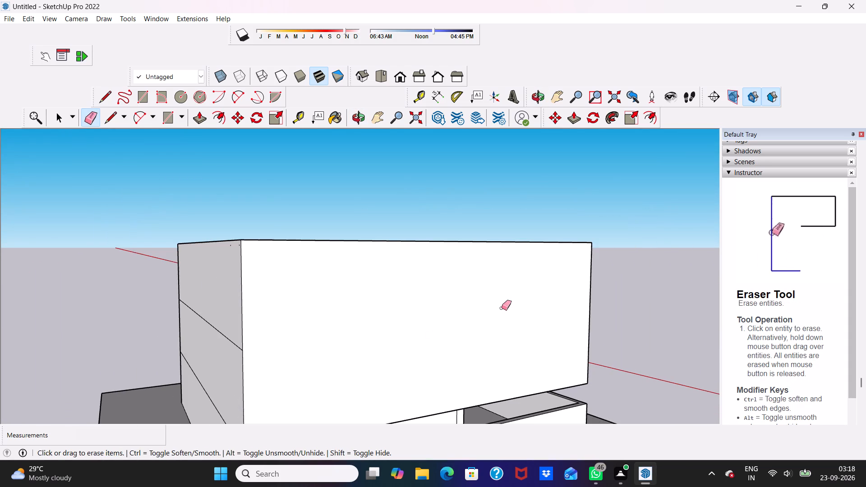
middle_click_drag(500, 308, 645, 258)
scroll(305, 301, "down", 2)
middle_click_drag(305, 303, 527, 315)
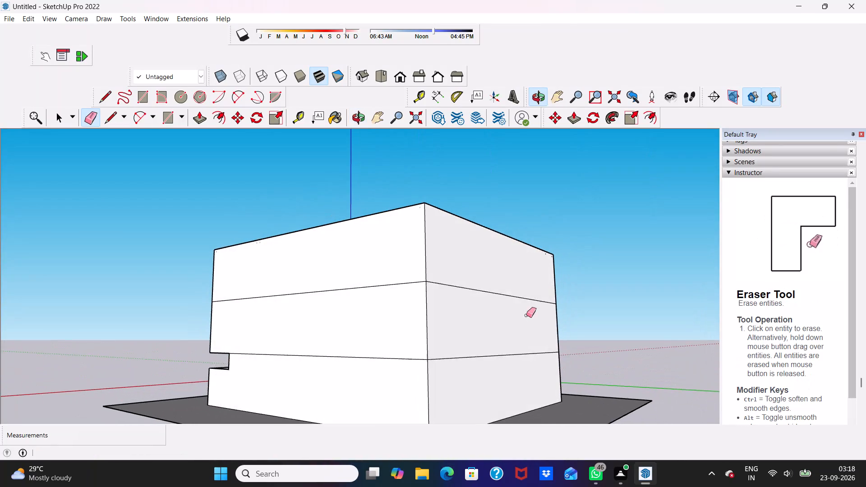
scroll(345, 315, "up", 1)
left_click(340, 286)
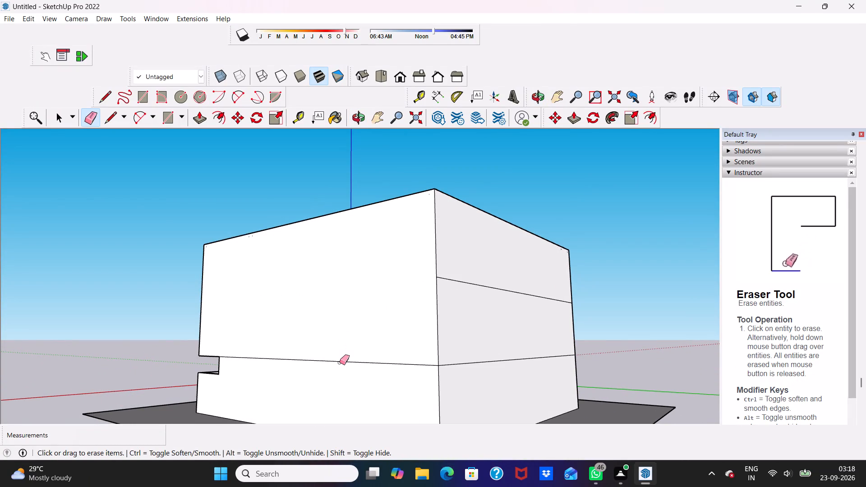
left_click(340, 363)
Examine the building from the front, using the standard Front view and then orbiting to check the roof slab and openings.
scroll(337, 361, "down", 5)
middle_click_drag(372, 352, 55, 402)
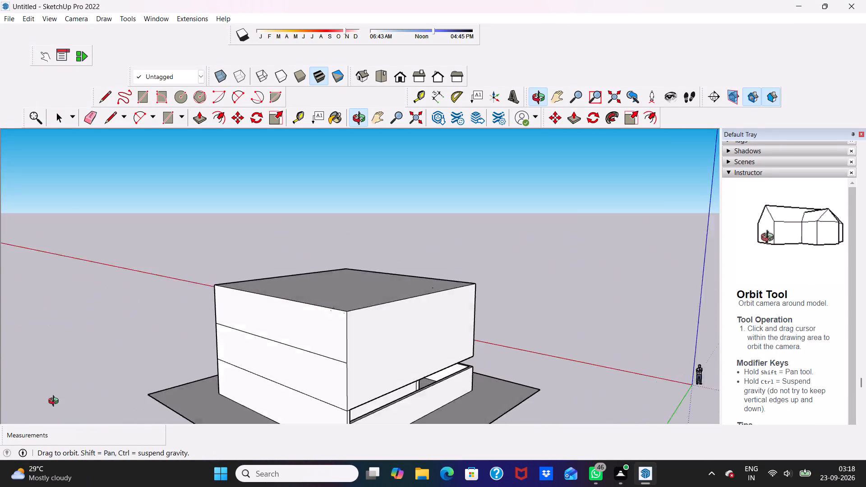
middle_click_drag(55, 402, 4, 400)
scroll(286, 347, "down", 7)
middle_click_drag(399, 322, 107, 357)
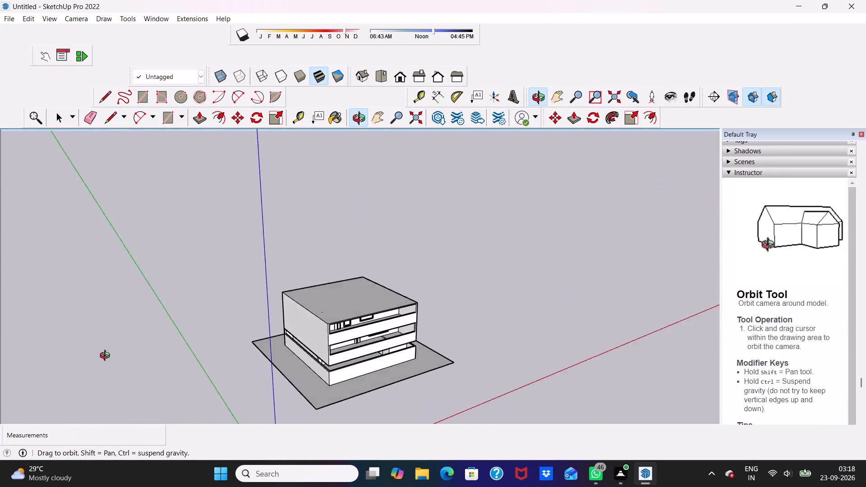
middle_click_drag(107, 357, 84, 355)
scroll(361, 340, "up", 6)
key("space")
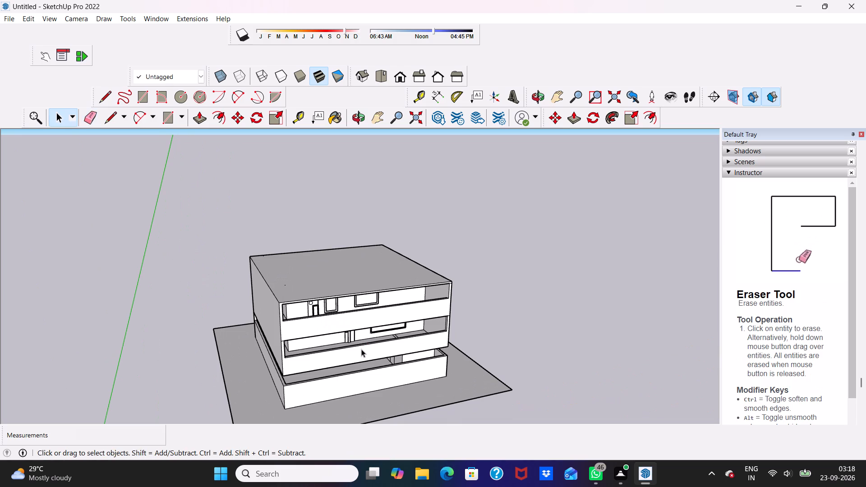
left_click(401, 72)
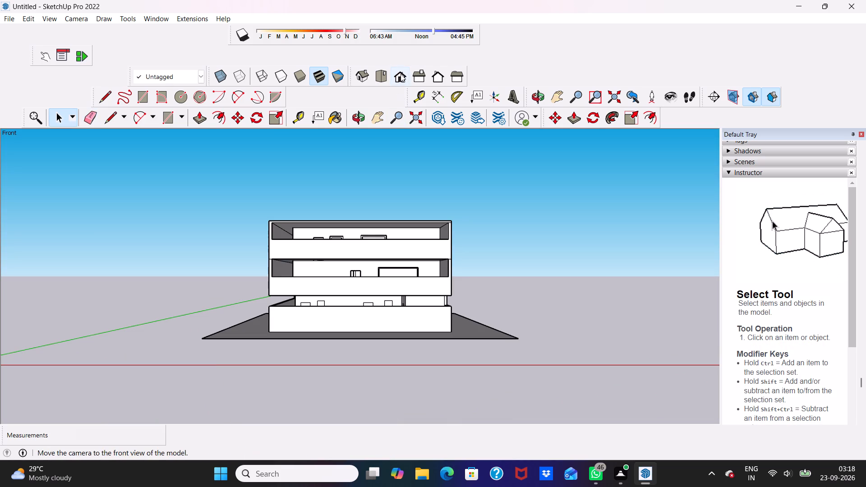
left_click(401, 74)
scroll(373, 249, "up", 6)
scroll(373, 249, "down", 4)
middle_click_drag(373, 249, 371, 249)
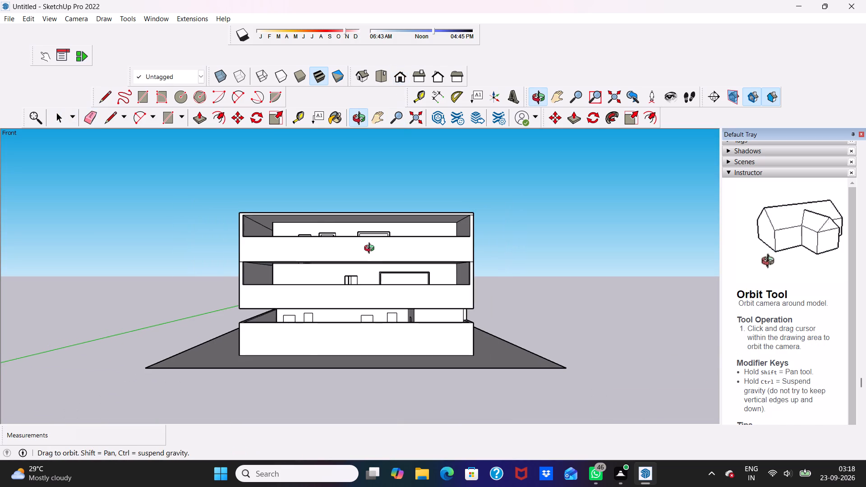
middle_click_drag(371, 249, 386, 265)
scroll(383, 264, "up", 1)
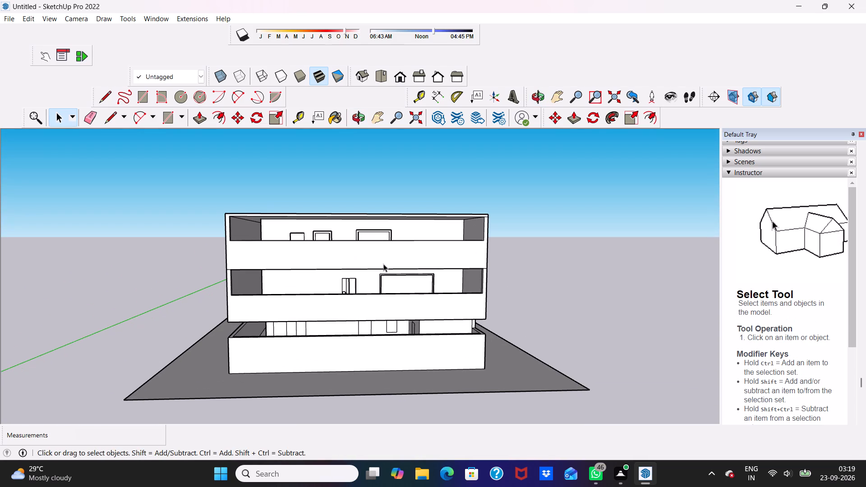
scroll(369, 250, "up", 5)
scroll(368, 248, "down", 2)
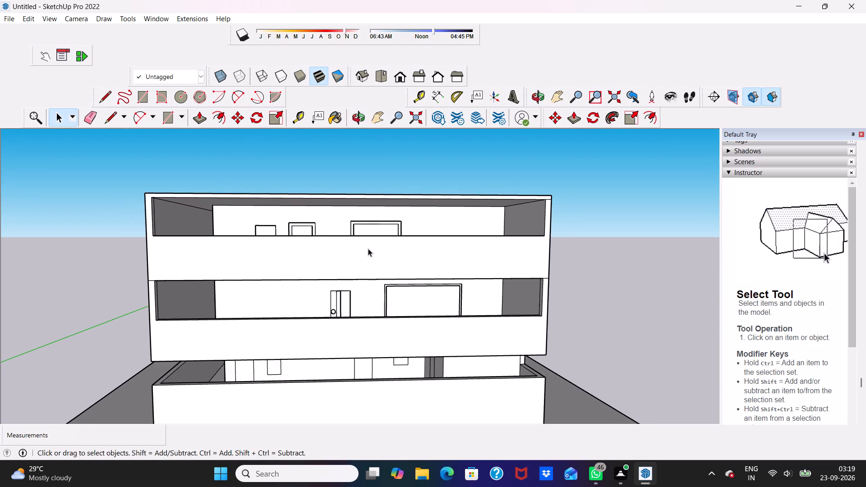
scroll(347, 251, "down", 2)
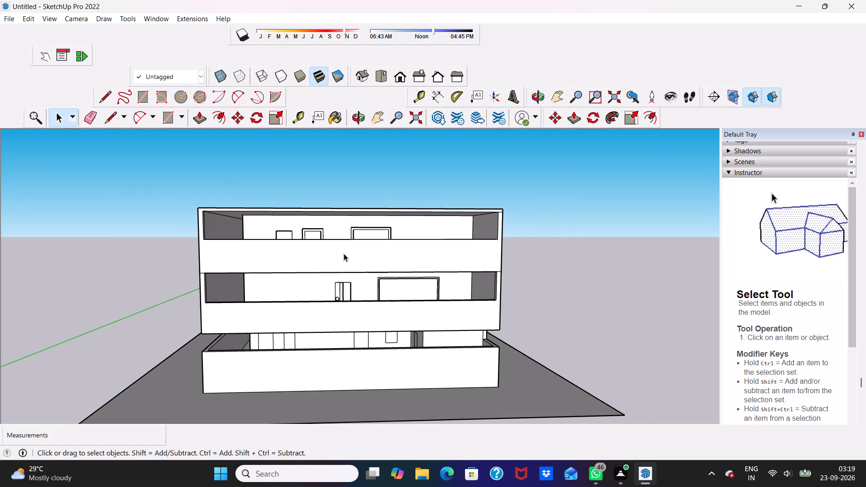
scroll(344, 253, "up", 1)
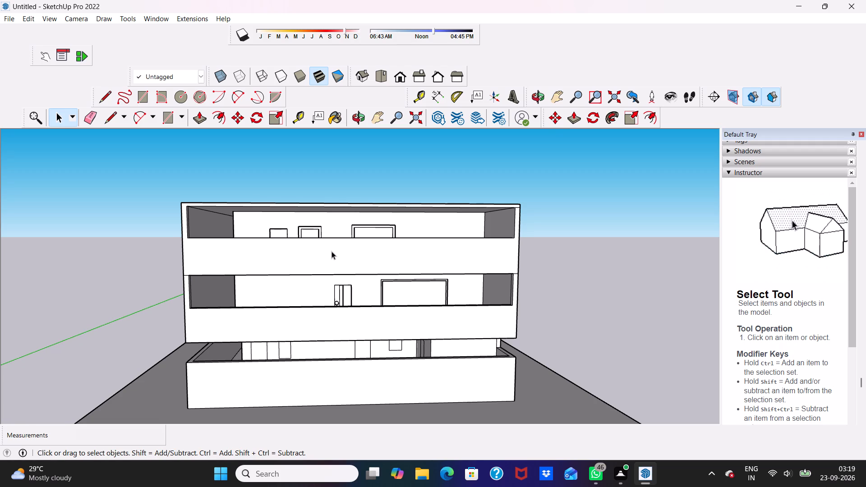
scroll(336, 263, "down", 3)
scroll(350, 224, "up", 2)
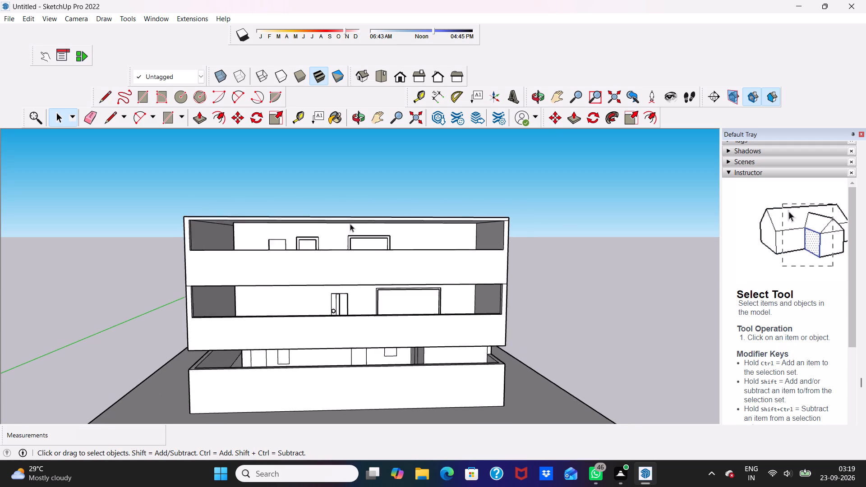
scroll(350, 224, "up", 3)
middle_click_drag(352, 224, 333, 286)
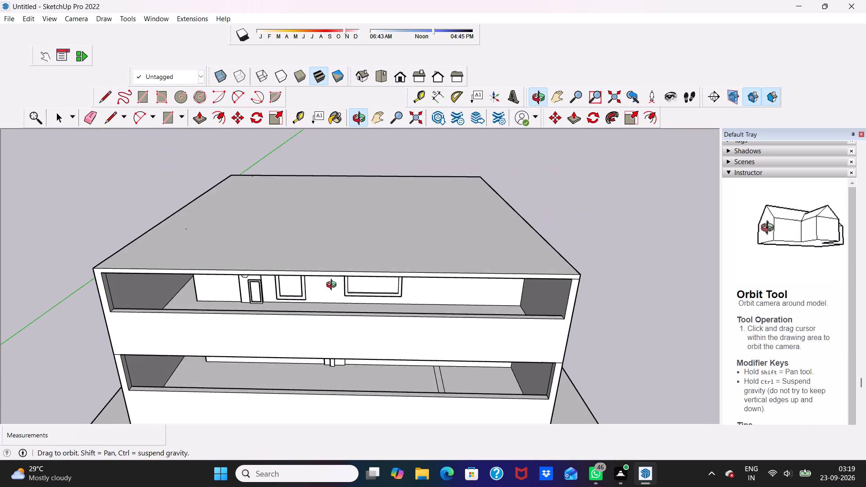
Offset the roof slab's top face outline inward by 9" to form a perimeter band.
middle_click_drag(333, 286, 356, 279)
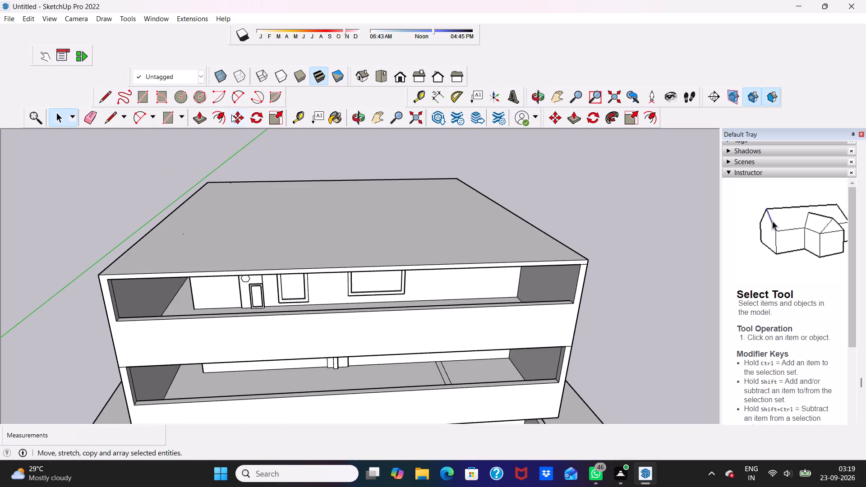
left_click(224, 116)
left_click(175, 226)
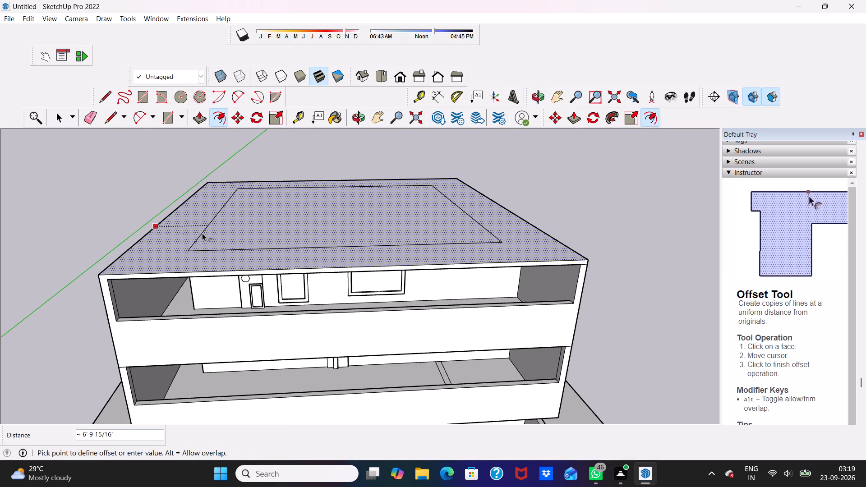
key("9")
key("shift+quotedbl")
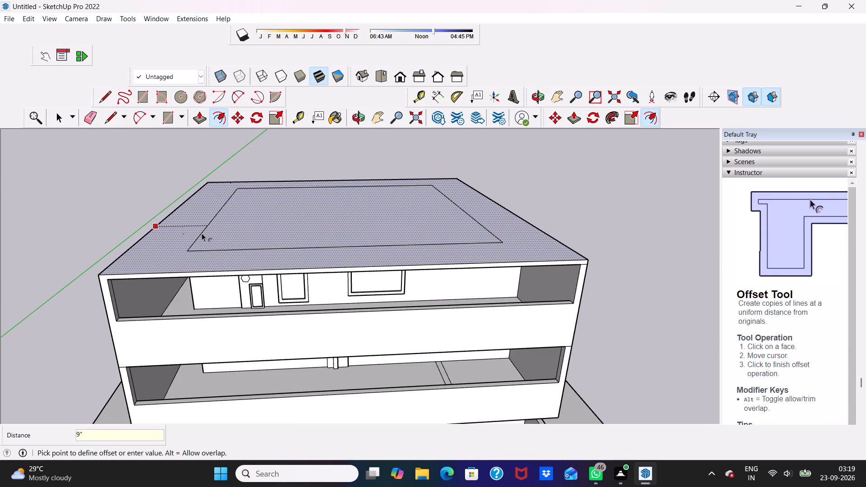
key("Return")
scroll(202, 233, "down", 2)
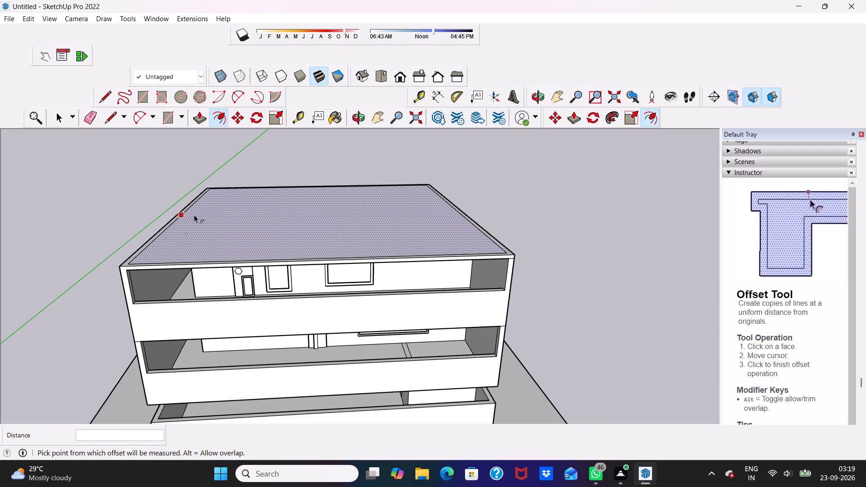
scroll(193, 213, "up", 2)
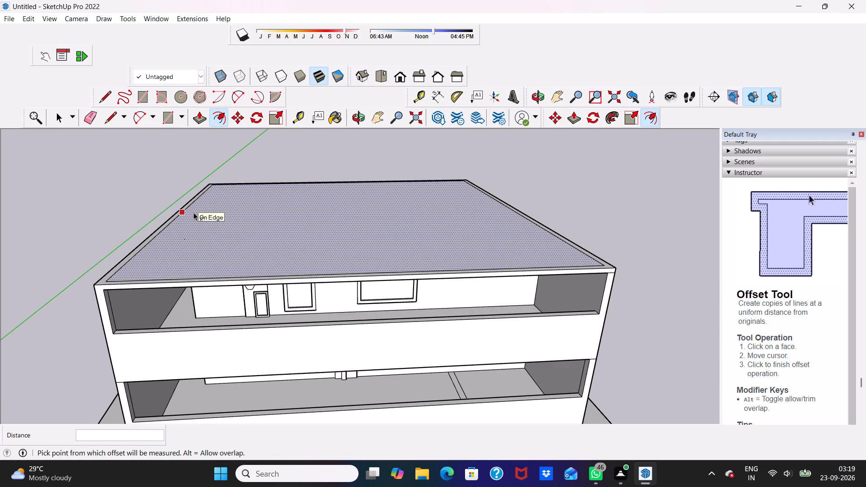
key("space")
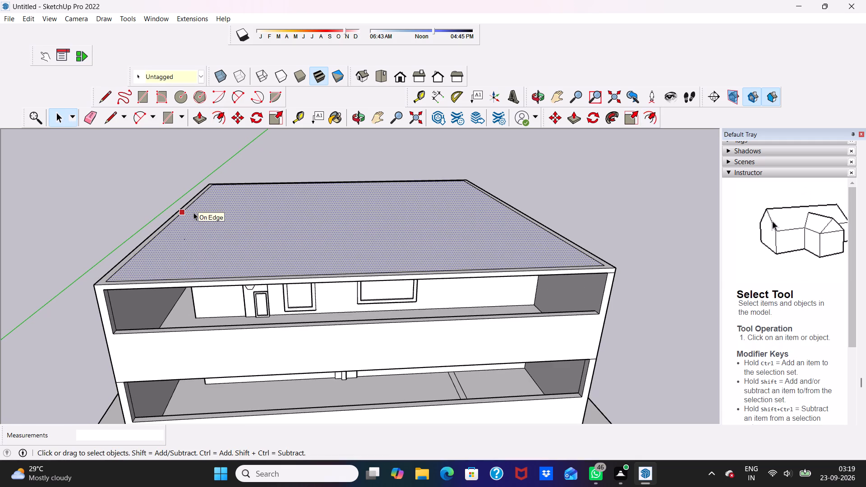
left_click(46, 217)
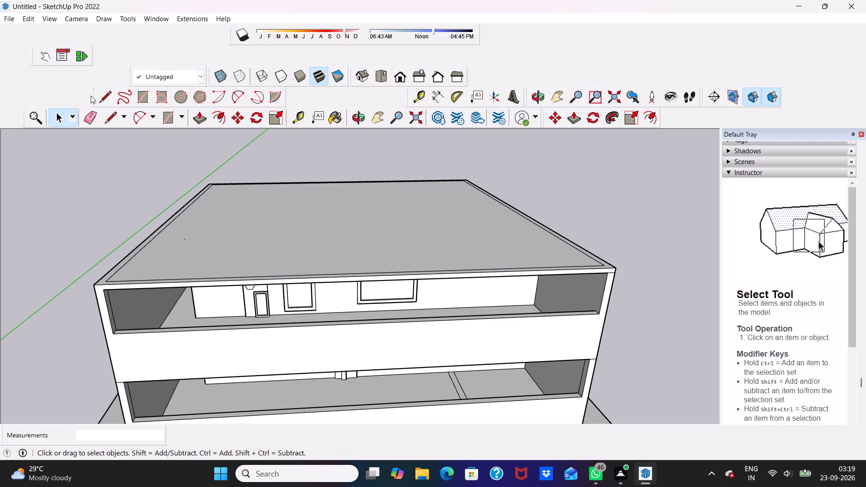
Push/Pull the narrow perimeter band on the roof up 6' to form a parapet wall.
left_click(209, 125)
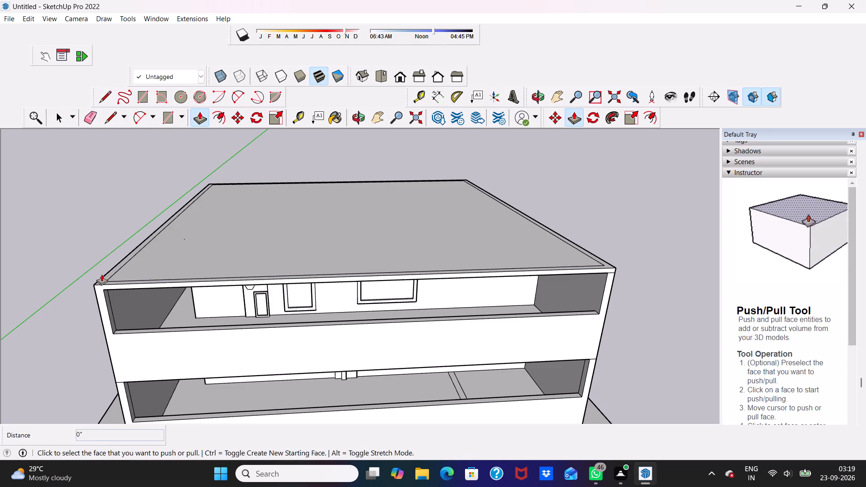
left_click(105, 276)
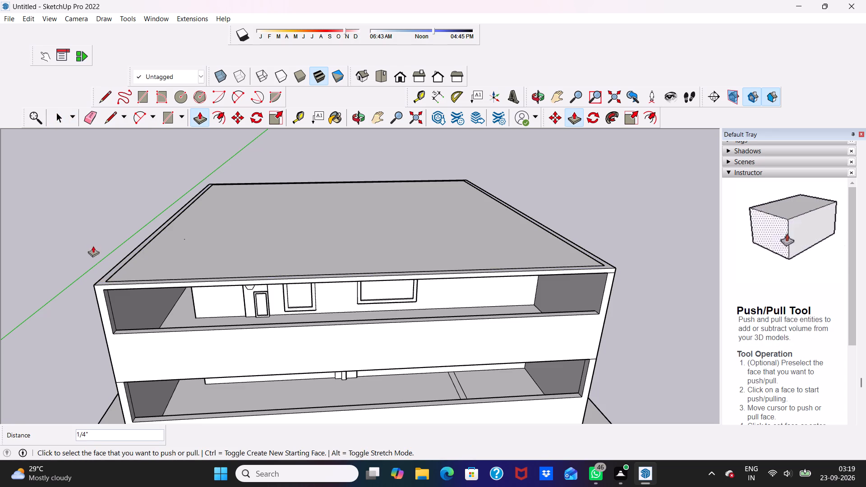
scroll(110, 275, "up", 7)
left_click(97, 287)
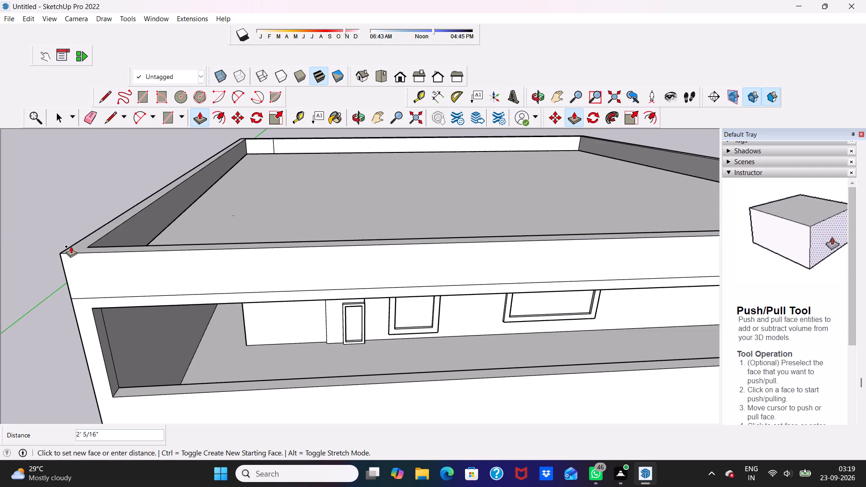
type("6'")
key("Return")
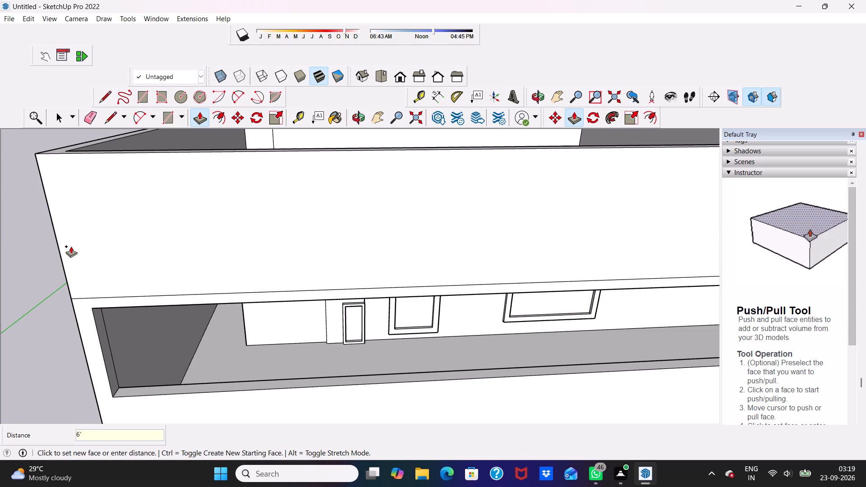
scroll(76, 244, "down", 12)
middle_click_drag(359, 253, 344, 204)
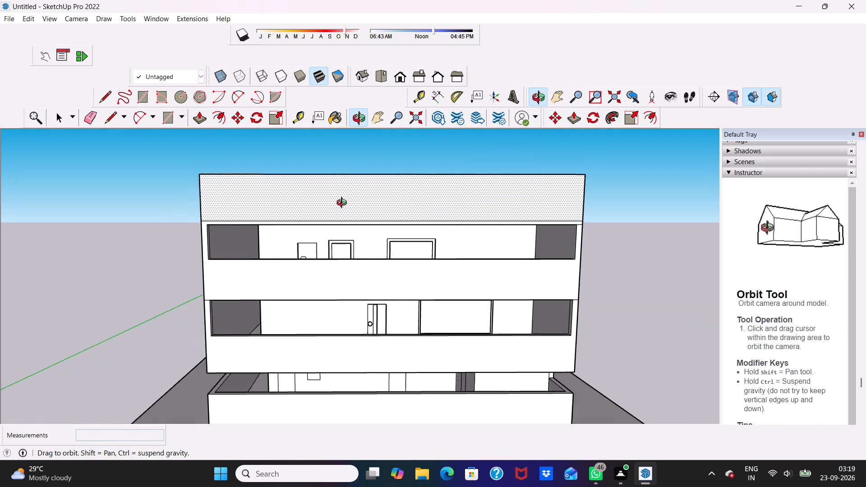
middle_click_drag(344, 204, 340, 197)
middle_click(340, 197)
scroll(340, 197, "up", 1)
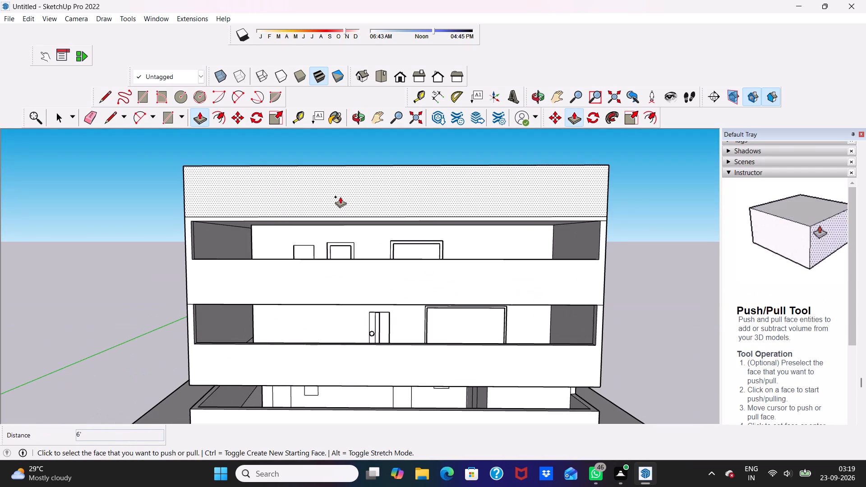
key("space")
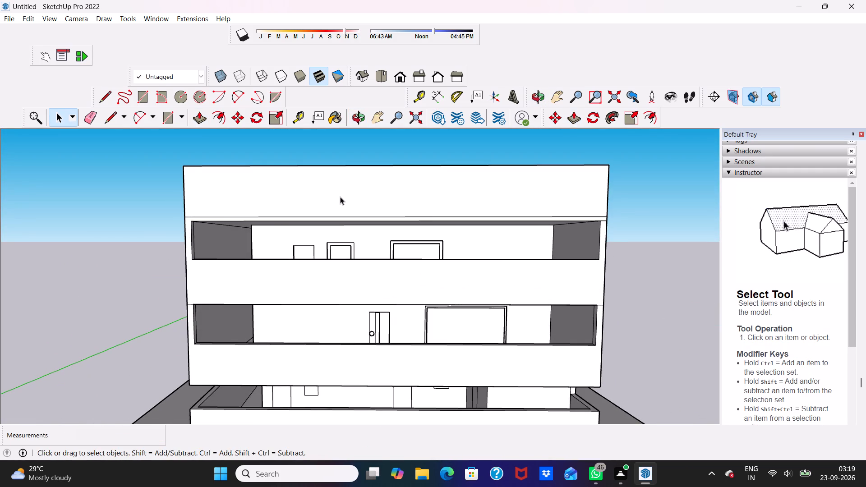
scroll(340, 197, "up", 1)
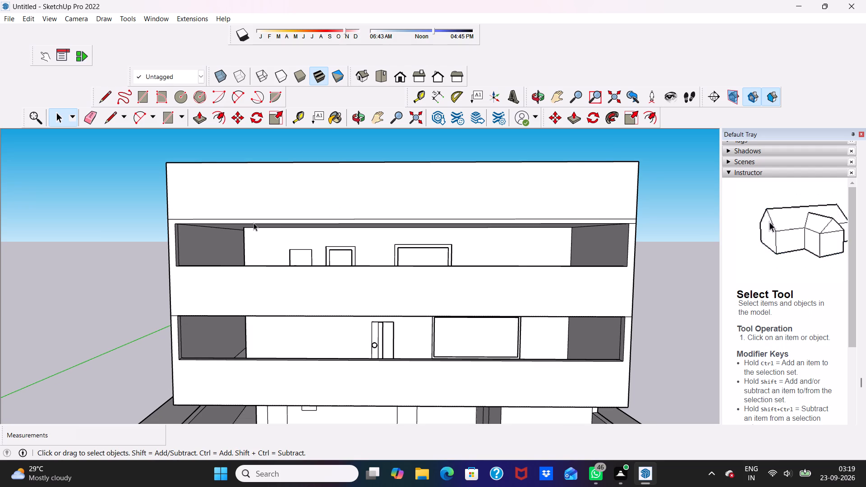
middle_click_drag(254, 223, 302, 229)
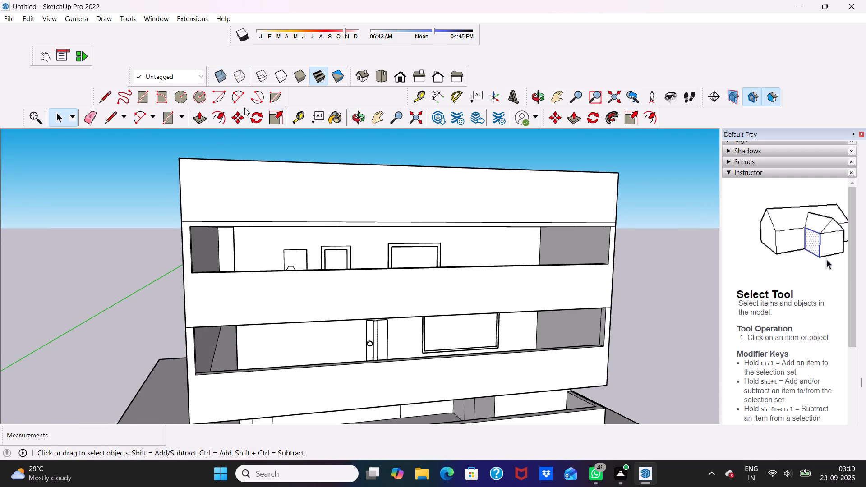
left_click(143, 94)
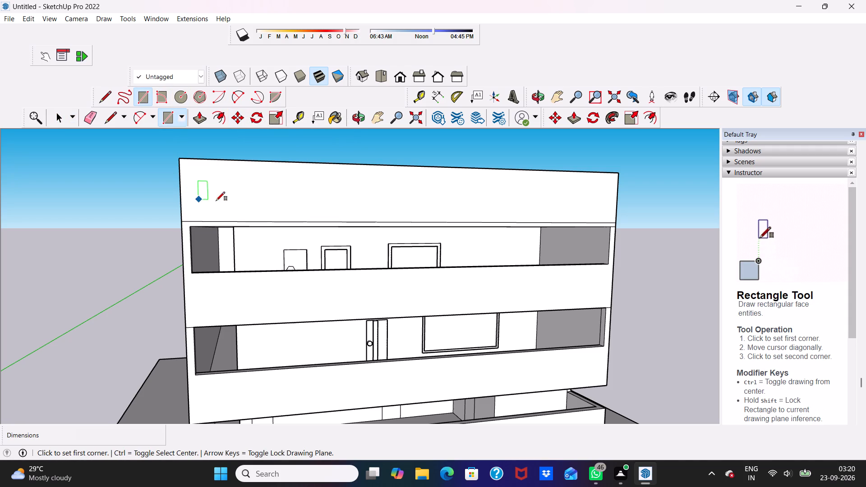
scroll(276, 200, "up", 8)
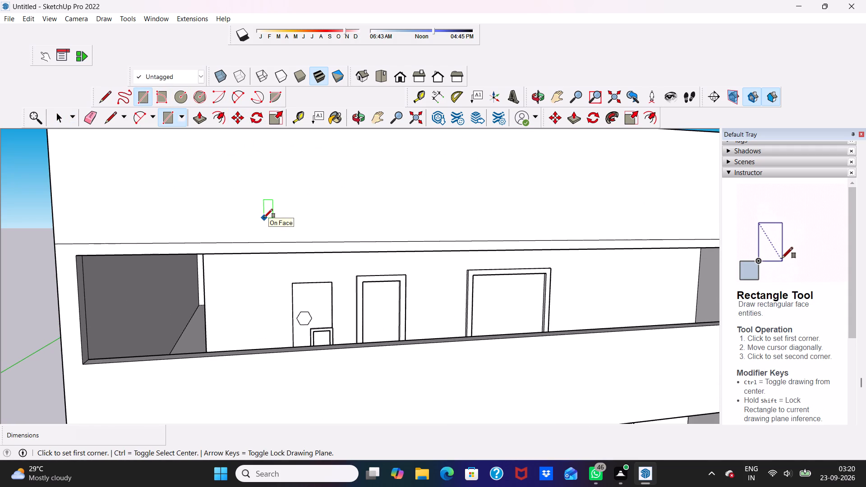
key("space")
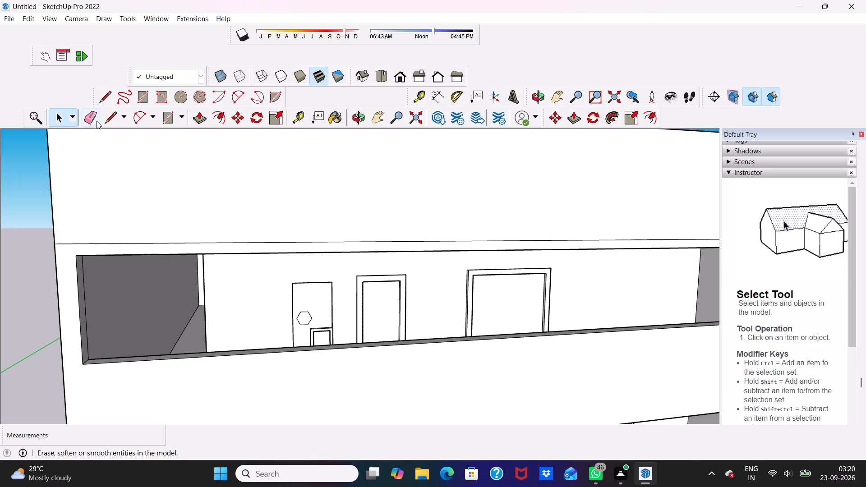
Erase the horizontal seam line between the roof parapet and the top storey on the front wall.
left_click(94, 116)
left_click(127, 243)
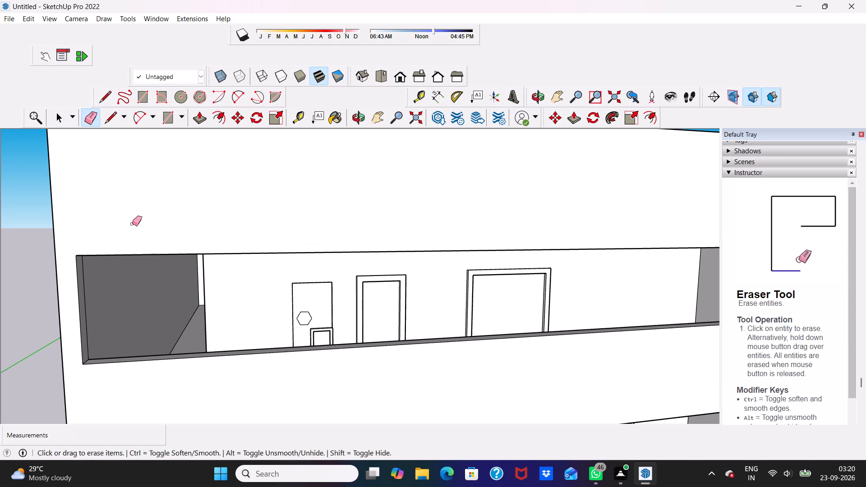
scroll(137, 223, "down", 10)
key("space")
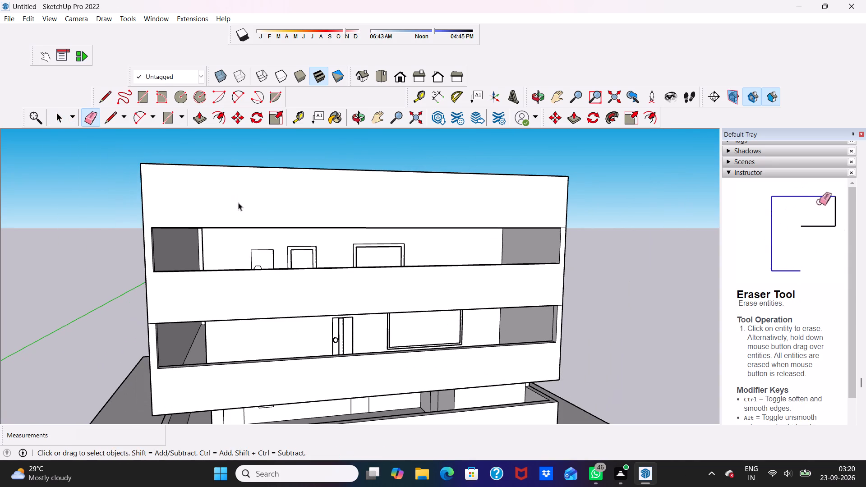
Draw a rectangle about 1' 8" by 33' on the front wall directly above the top-storey opening, starting from the wall's side edge.
scroll(295, 162, "down", 2)
middle_click_drag(310, 181, 299, 150)
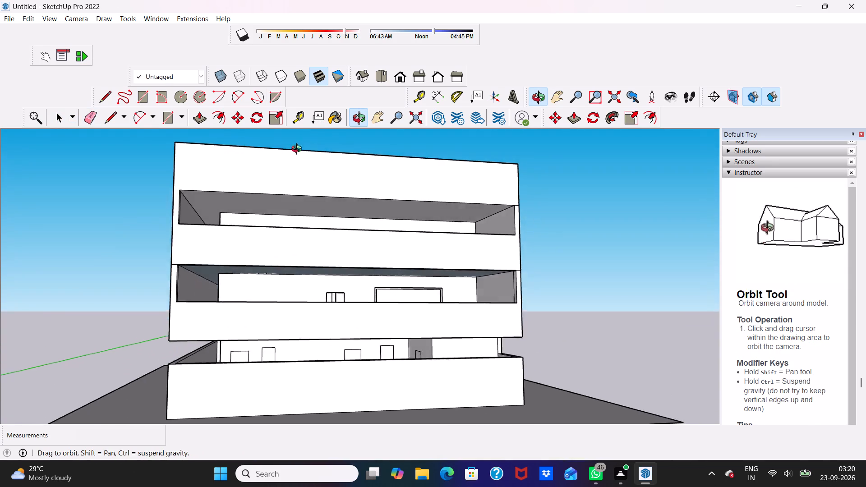
middle_click_drag(299, 150, 281, 209)
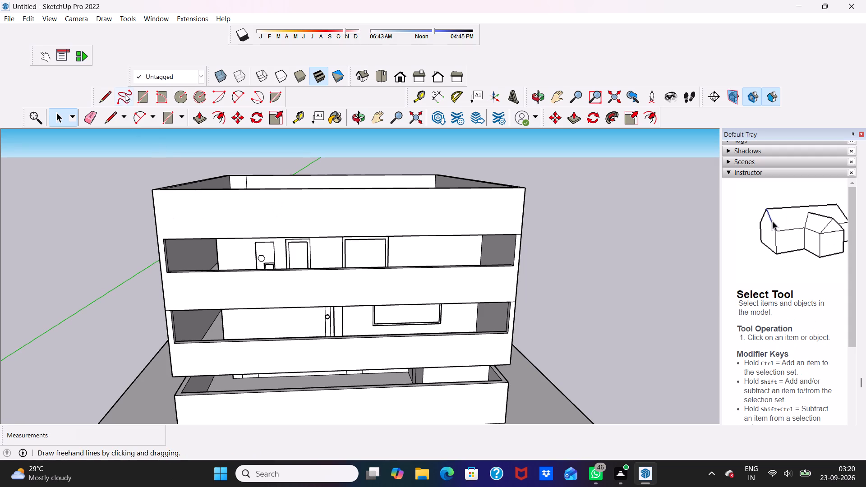
left_click(138, 92)
scroll(155, 221, "up", 3)
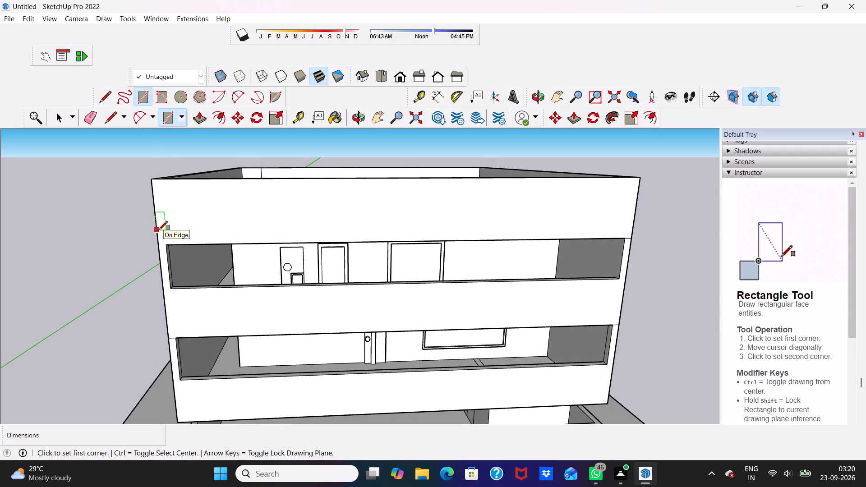
left_click(159, 229)
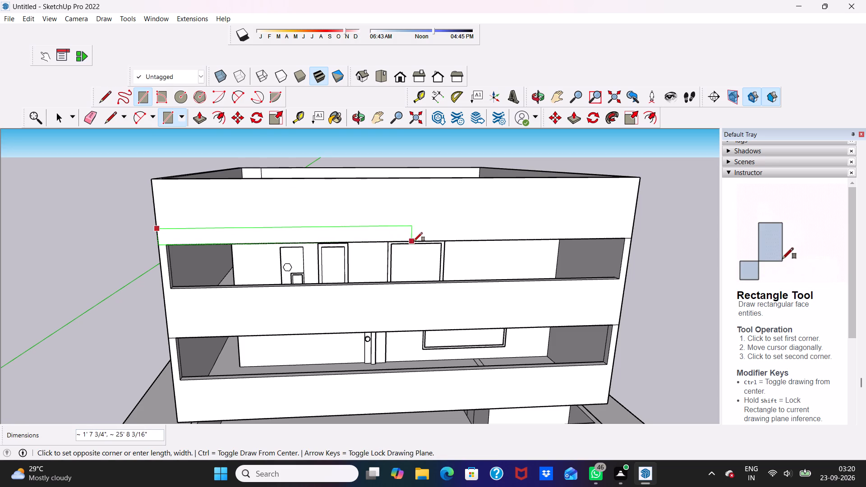
left_click(476, 240)
scroll(440, 233, "down", 1)
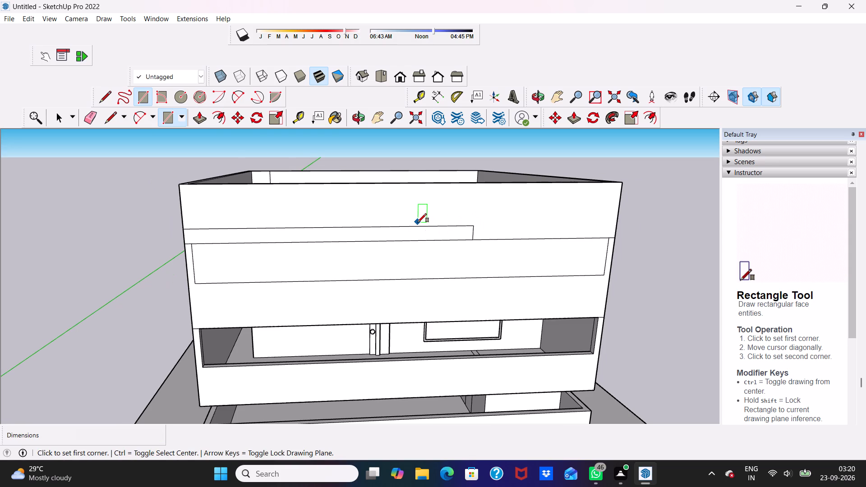
key("space")
key("space")
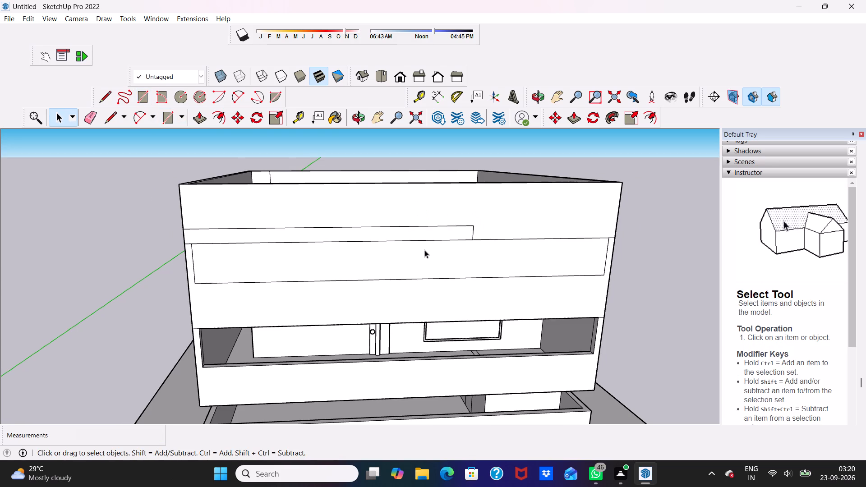
Delete the face covering the long top-storey opening on the front wall.
left_click(424, 250)
key("Delete")
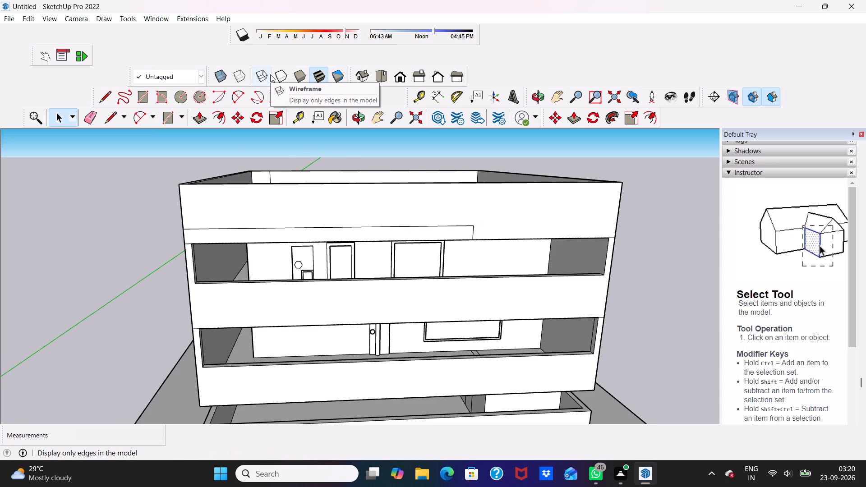
Push/Pull the sill face of the top-storey front opening down by about 1' 7" to make the opening taller.
scroll(206, 14, "down", 8)
scroll(134, 89, "down", 6)
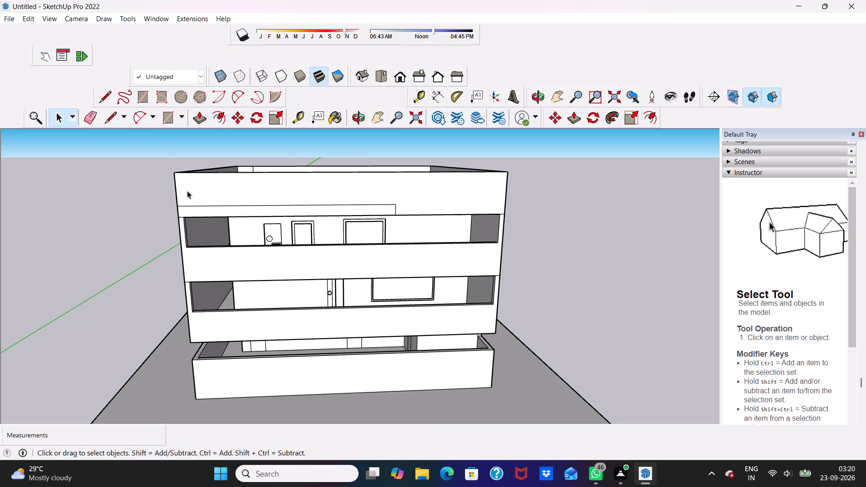
scroll(197, 215, "up", 3)
scroll(193, 210, "down", 3)
middle_click_drag(292, 198, 263, 259)
scroll(257, 273, "up", 5)
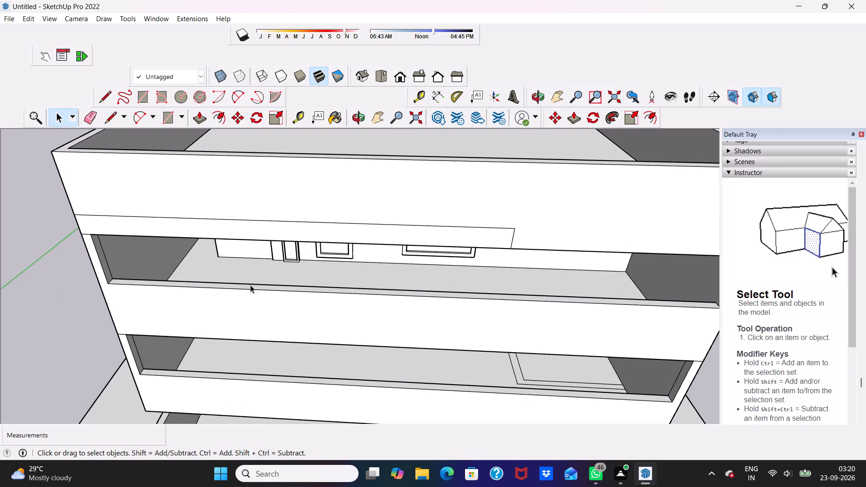
left_click(250, 285)
left_click(14, 269)
scroll(197, 268, "up", 5)
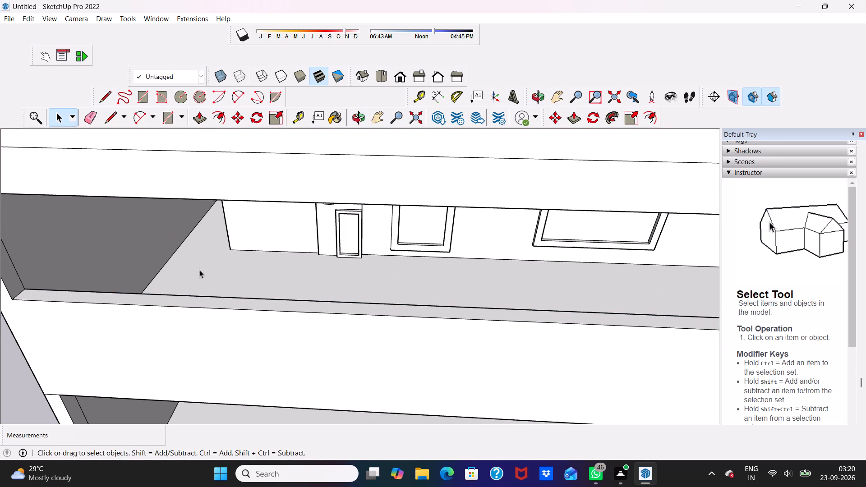
left_click(181, 300)
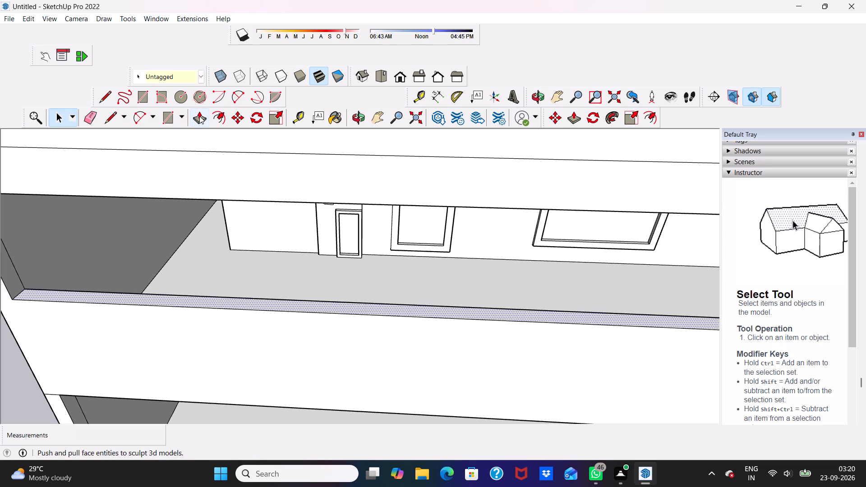
left_click(199, 116)
left_click_drag(189, 291, 187, 313)
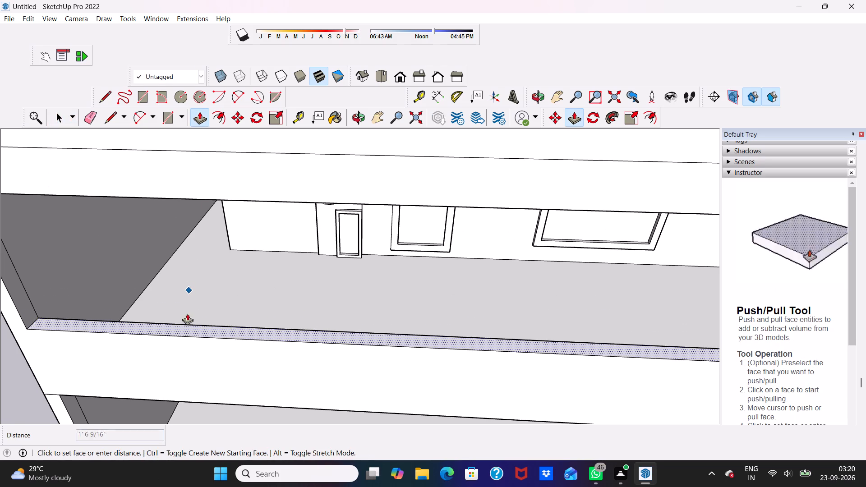
left_click_drag(187, 313, 185, 317)
scroll(183, 295, "down", 5)
middle_click_drag(185, 285, 220, 218)
key("space")
key("space")
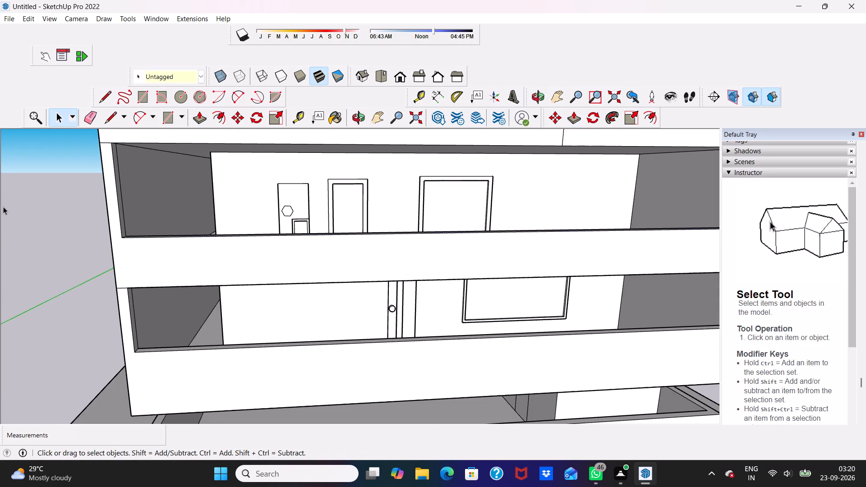
scroll(0, 110, "down", 7)
scroll(58, 149, "down", 5)
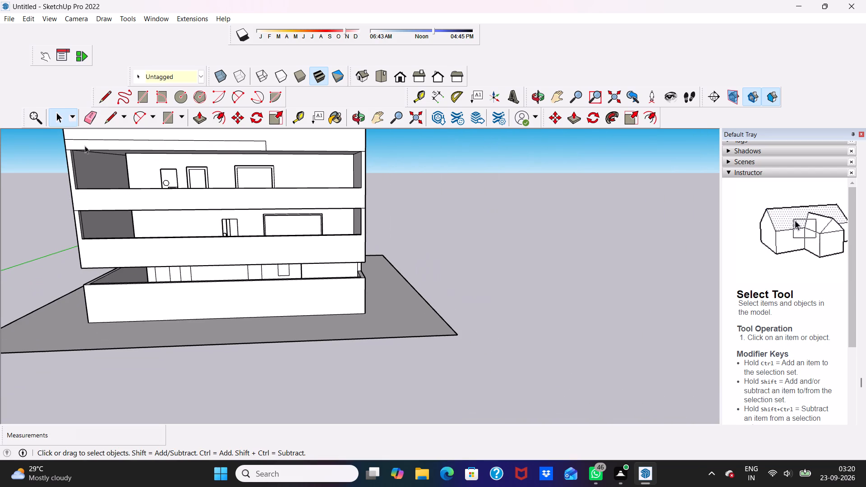
Push/Pull the long rectangular band above the top-storey front opening outward by 9".
left_click(85, 142)
left_click(201, 114)
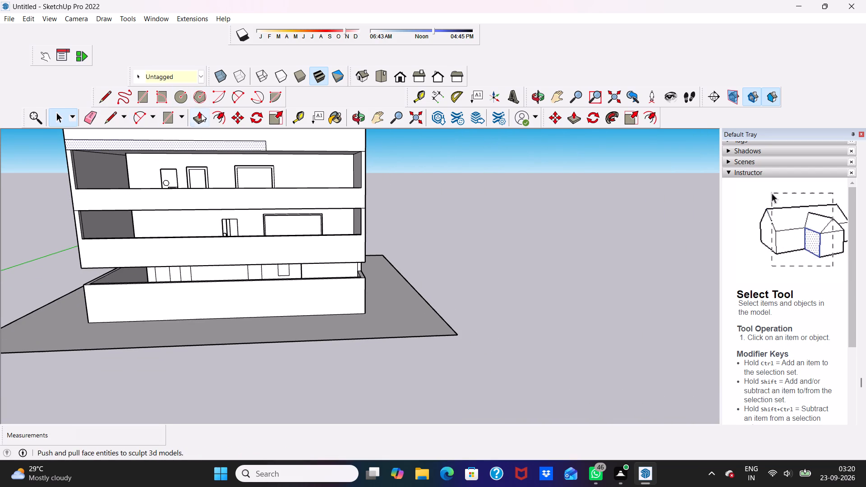
left_click(191, 140)
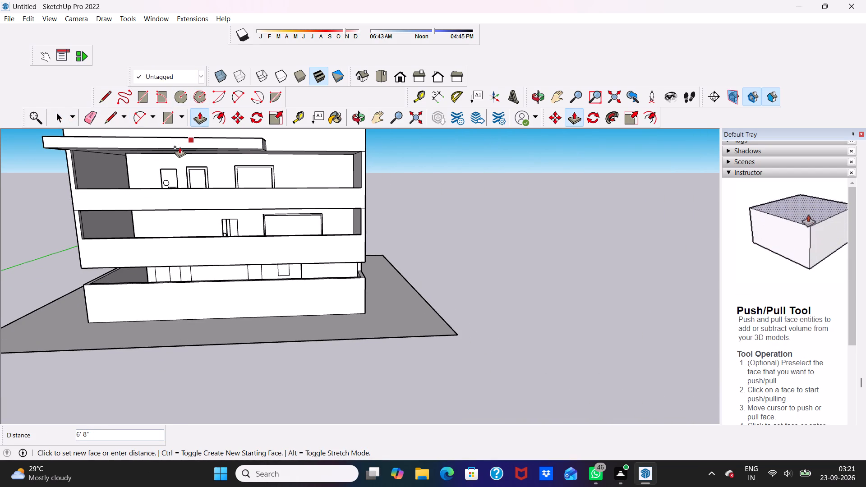
key("1")
key("BackSpace")
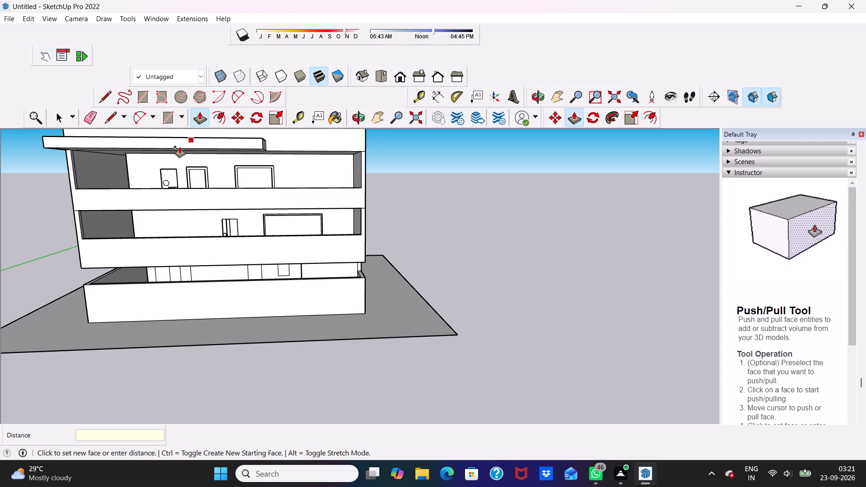
type("9\"")
key("Return")
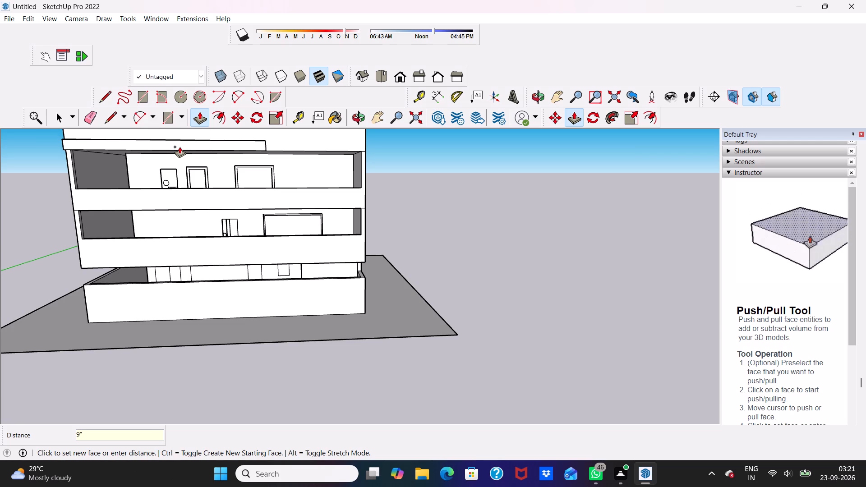
Examine the projecting band above the top-storey opening from the front, the side and below.
scroll(180, 122, "down", 4)
middle_click_drag(55, 177, 192, 156)
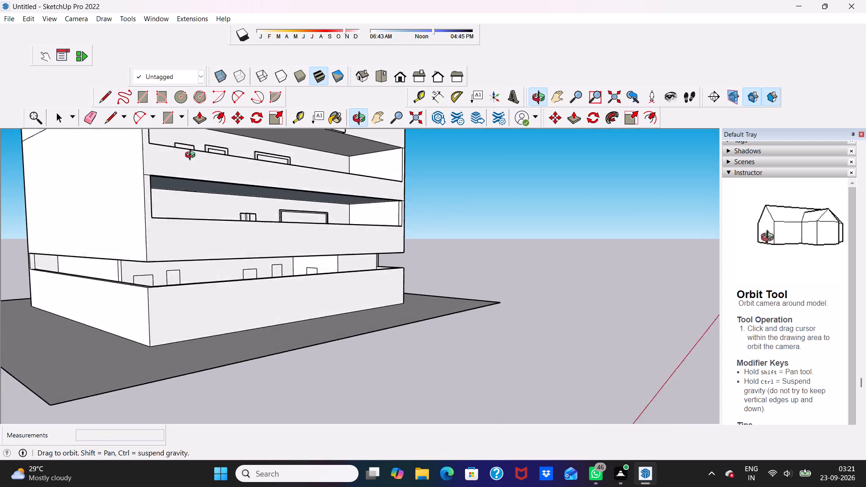
middle_click_drag(192, 156, 158, 204)
scroll(144, 196, "up", 5)
middle_click_drag(135, 193, 116, 155)
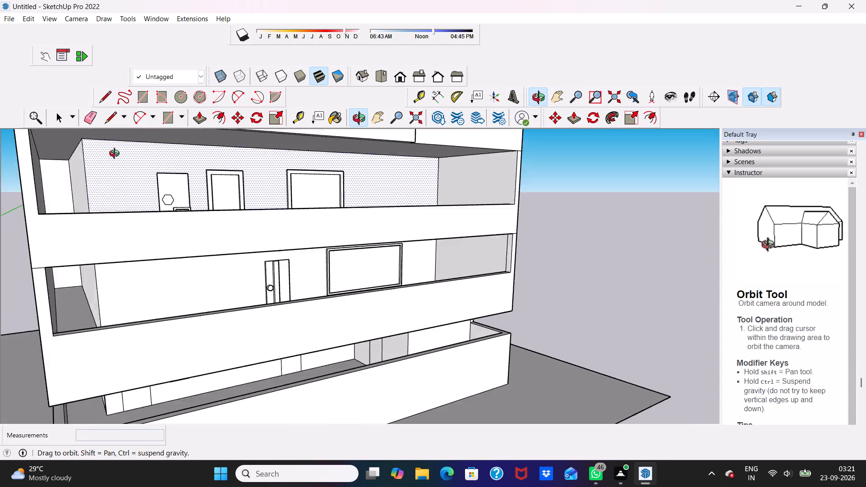
middle_click_drag(116, 155, 109, 148)
scroll(109, 148, "up", 3)
scroll(109, 148, "down", 12)
scroll(125, 130, "up", 5)
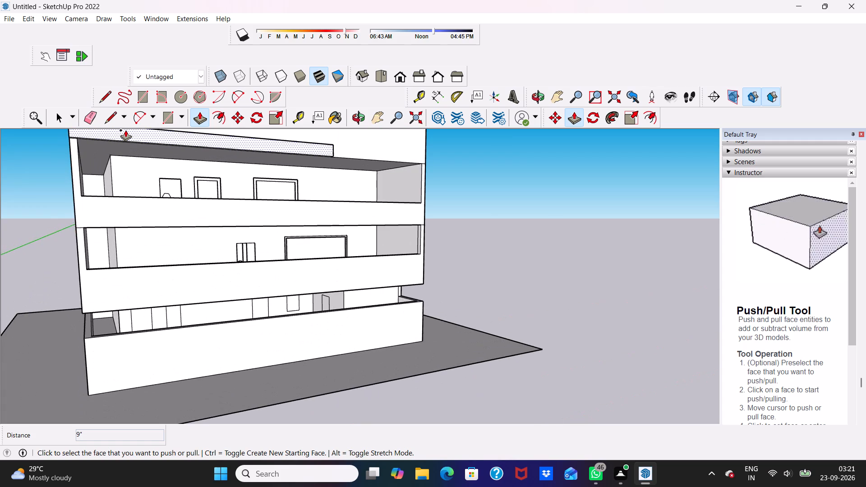
key("space")
scroll(125, 129, "up", 3)
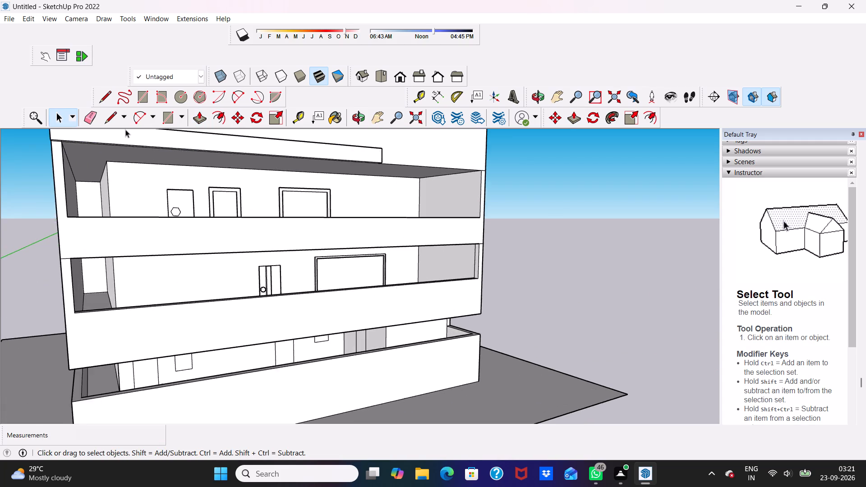
scroll(125, 129, "down", 4)
middle_click_drag(130, 137, 122, 123)
scroll(122, 123, "up", 5)
scroll(139, 159, "down", 6)
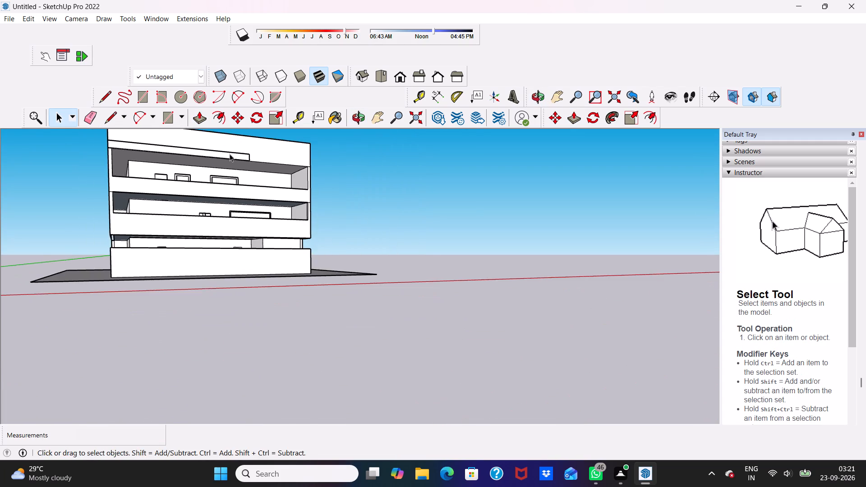
scroll(230, 154, "up", 6)
middle_click_drag(230, 154, 288, 110)
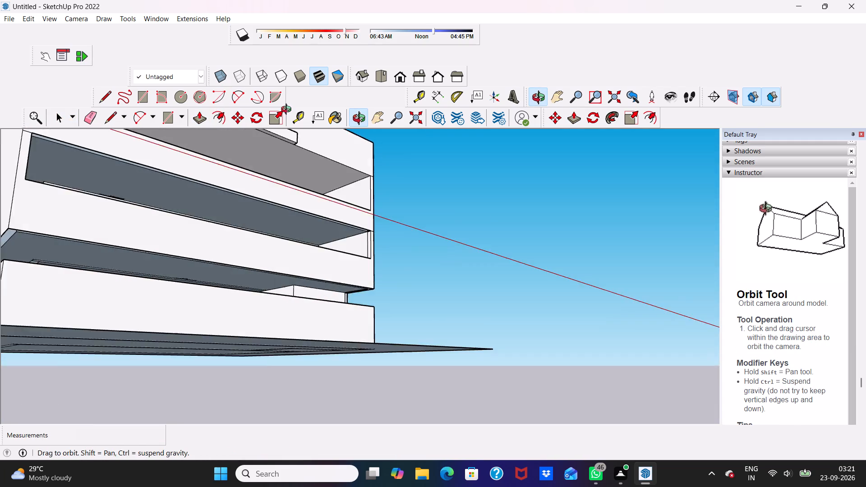
middle_click_drag(288, 110, 276, 153)
scroll(267, 164, "up", 1)
scroll(266, 165, "down", 10)
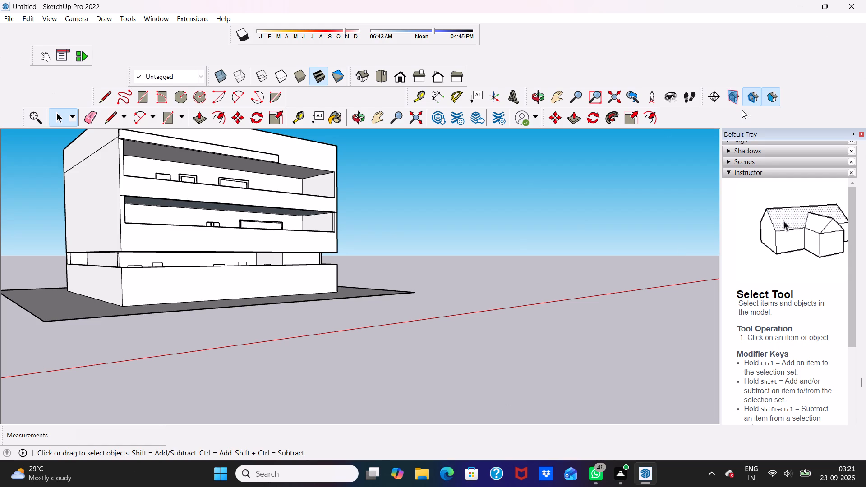
Draw a line across the underside of the projecting band, a short distance in from its free end, to split off an end section.
middle_click_drag(392, 207, 251, 191)
scroll(243, 180, "up", 5)
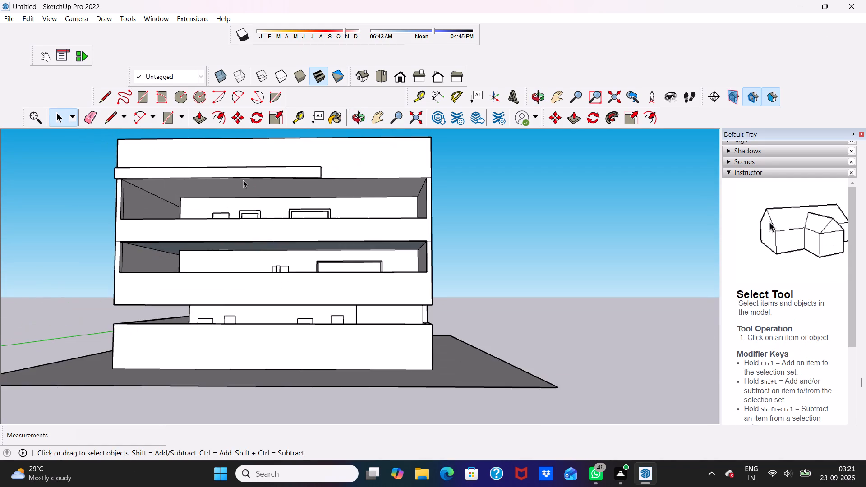
middle_click_drag(242, 179, 258, 142)
scroll(313, 159, "up", 15)
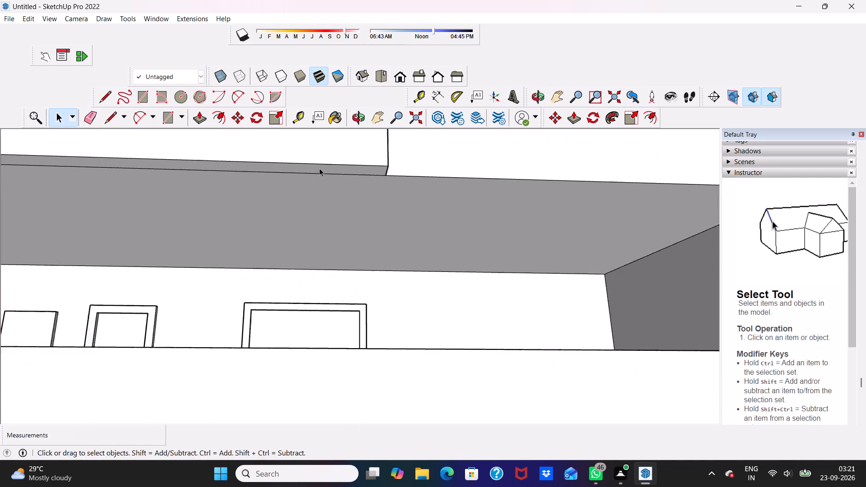
scroll(319, 168, "up", 2)
left_click_drag(108, 115, 112, 122)
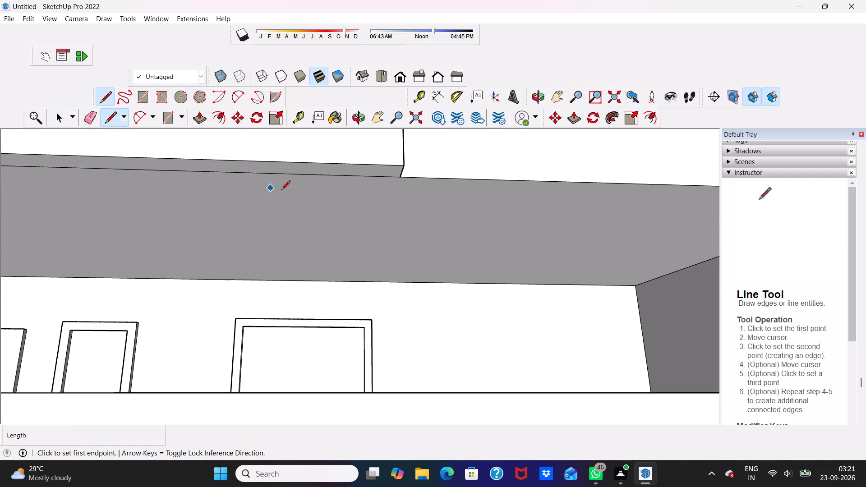
left_click(318, 164)
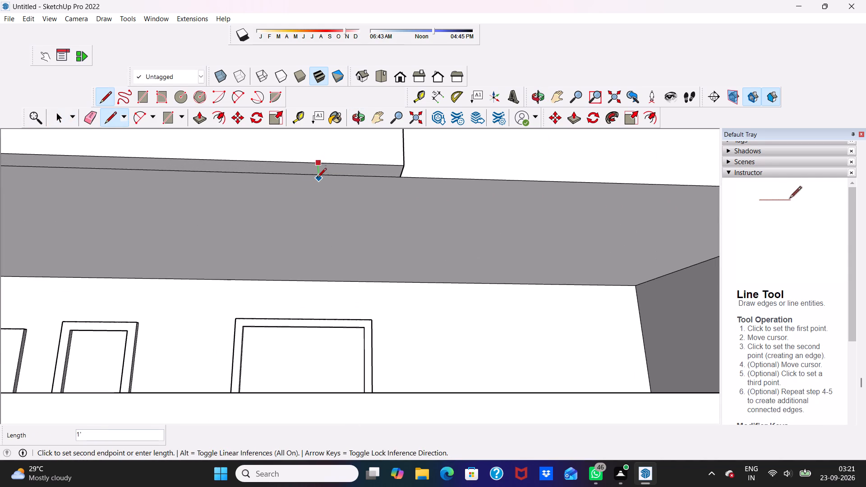
left_click(317, 175)
key("space")
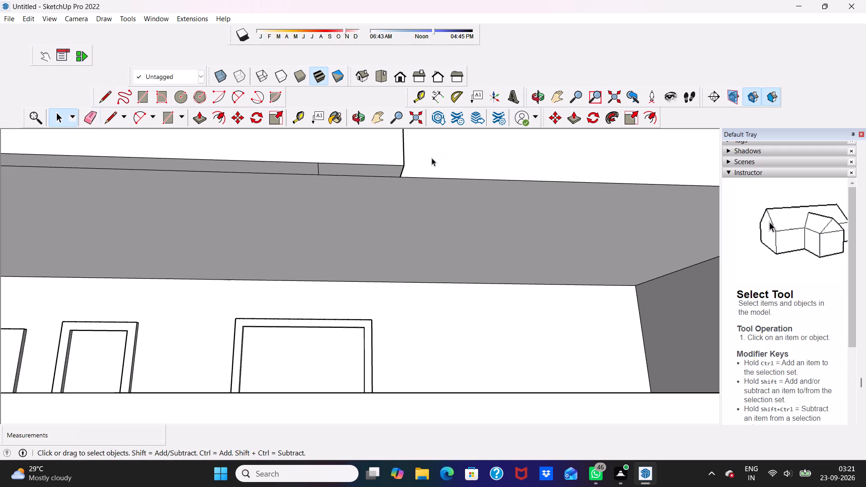
Push/Pull the end section of the band's underside down by about 8' 1" to form a vertical leg across the top-storey opening.
left_click(387, 172)
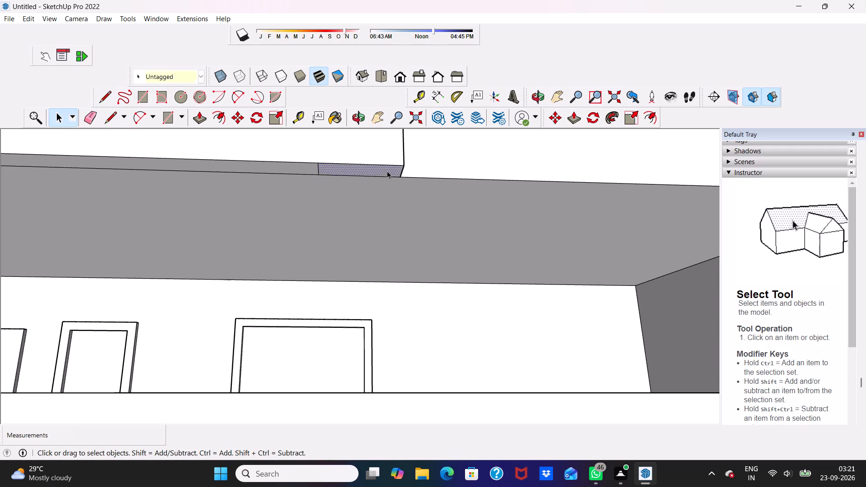
left_click_drag(194, 113, 195, 117)
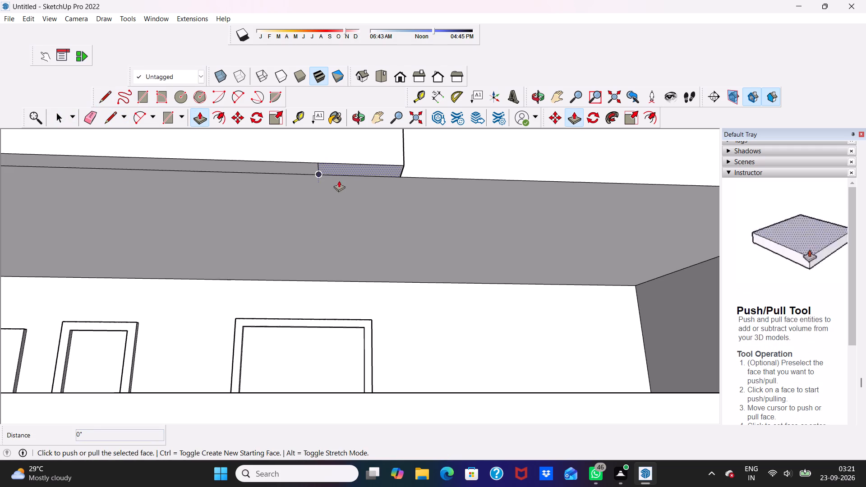
left_click(351, 165)
scroll(352, 166, "down", 4)
scroll(355, 288, "down", 4)
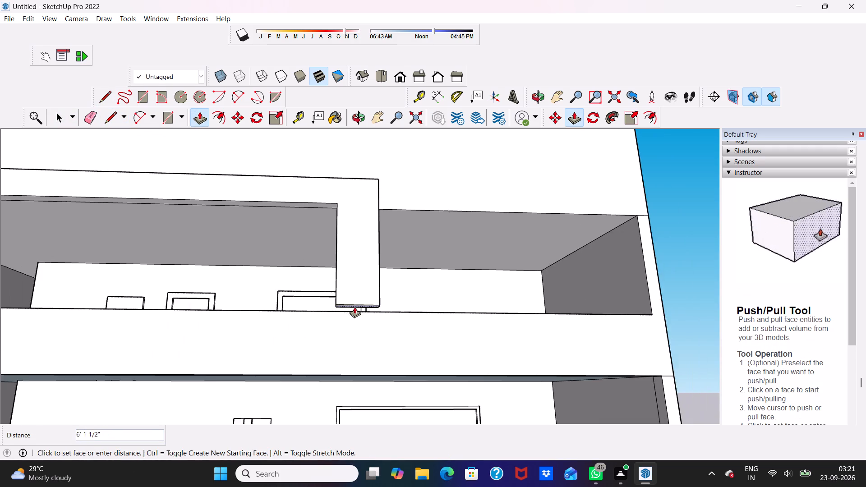
scroll(355, 307, "down", 3)
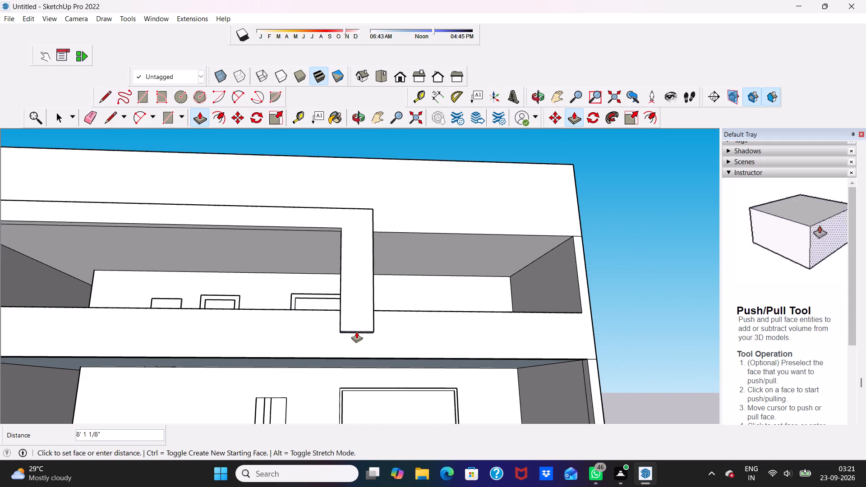
left_click(356, 331)
Examine the band and its vertical leg on the front facade from several angles, including the leg's lower end.
scroll(364, 313, "down", 4)
scroll(385, 273, "down", 6)
middle_click_drag(386, 279, 405, 317)
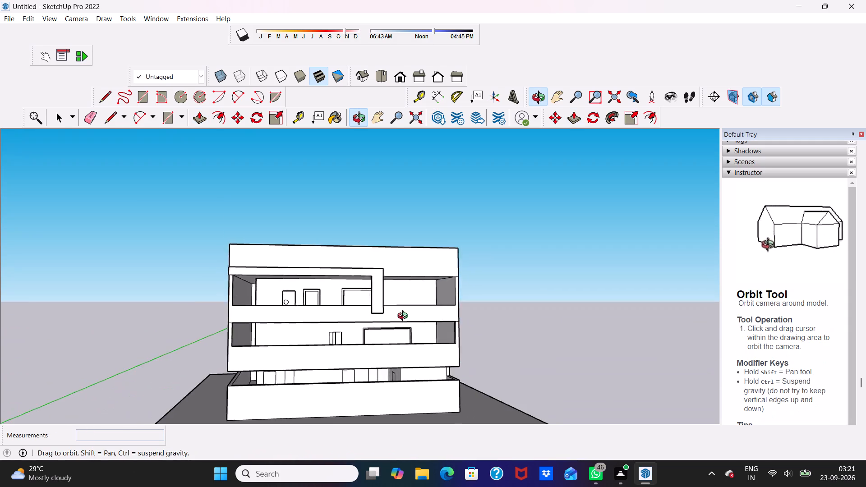
middle_click_drag(405, 317, 486, 343)
scroll(392, 302, "up", 2)
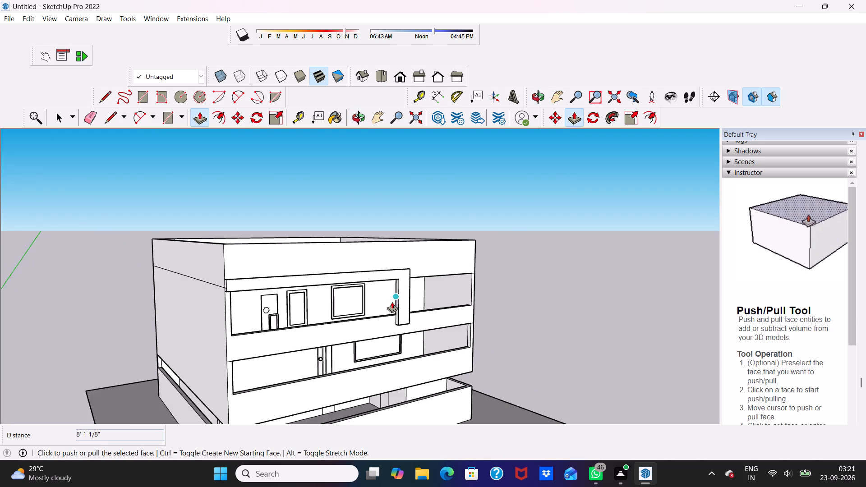
scroll(392, 302, "up", 7)
scroll(414, 352, "up", 3)
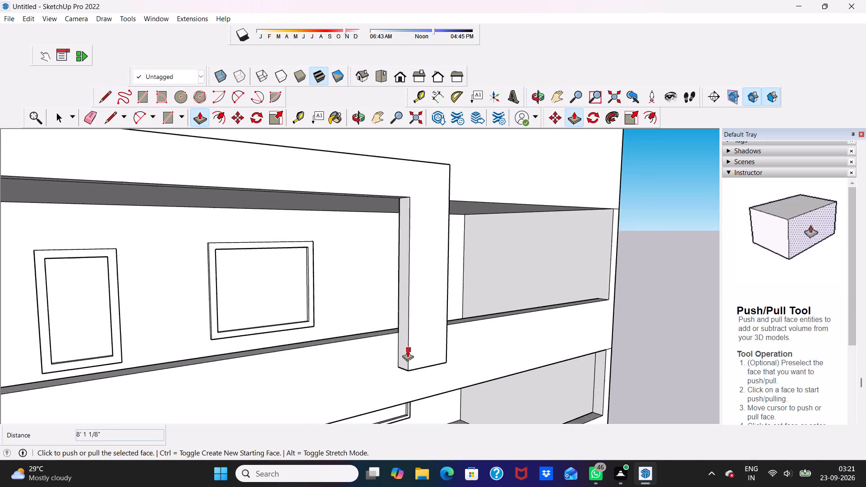
scroll(407, 350, "up", 2)
scroll(405, 346, "down", 10)
scroll(418, 294, "down", 6)
middle_click_drag(418, 294, 345, 270)
scroll(345, 270, "up", 3)
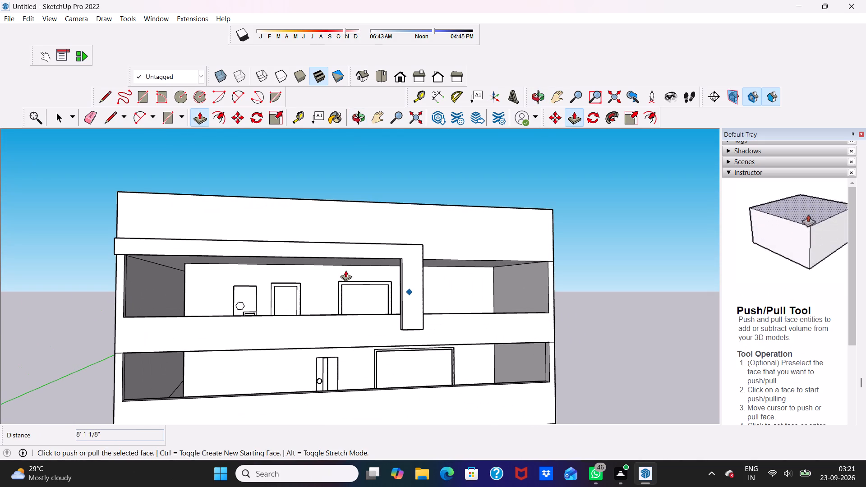
key("space")
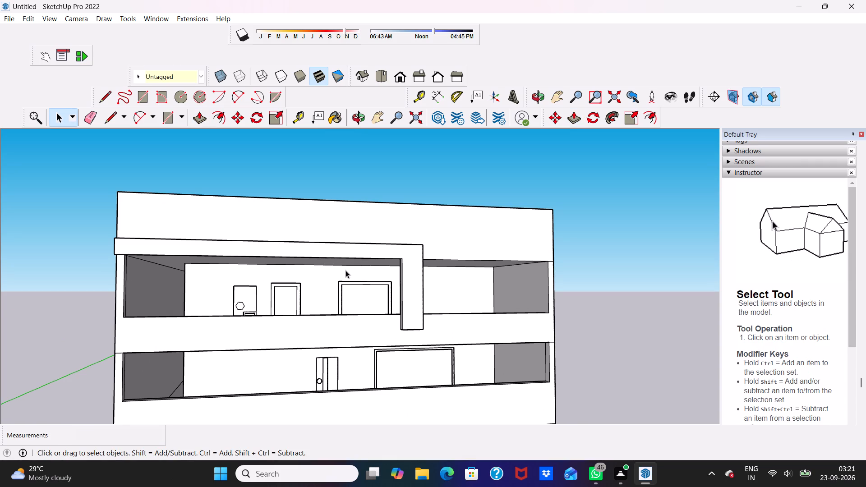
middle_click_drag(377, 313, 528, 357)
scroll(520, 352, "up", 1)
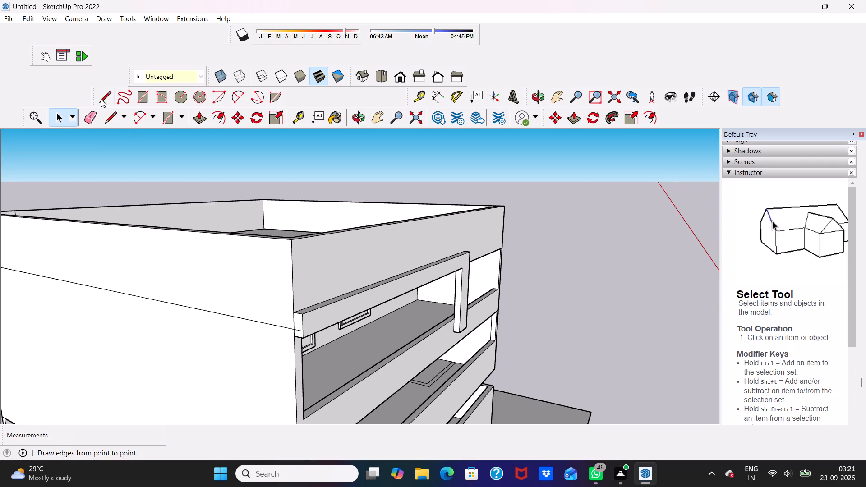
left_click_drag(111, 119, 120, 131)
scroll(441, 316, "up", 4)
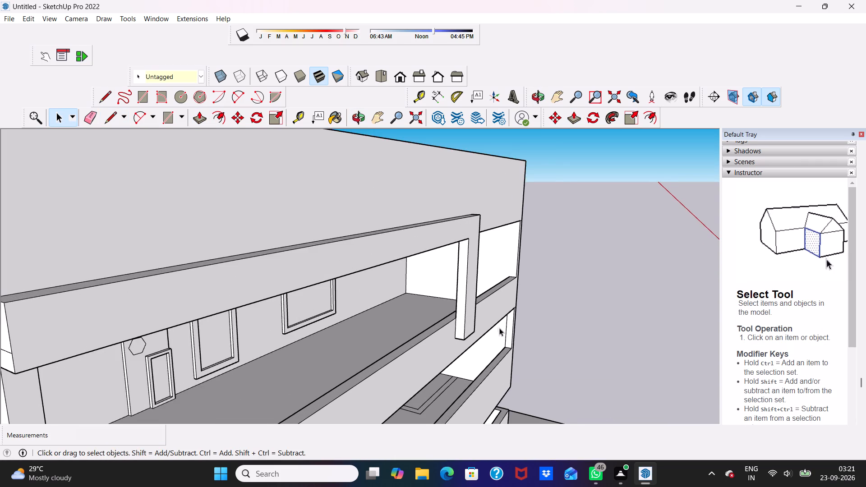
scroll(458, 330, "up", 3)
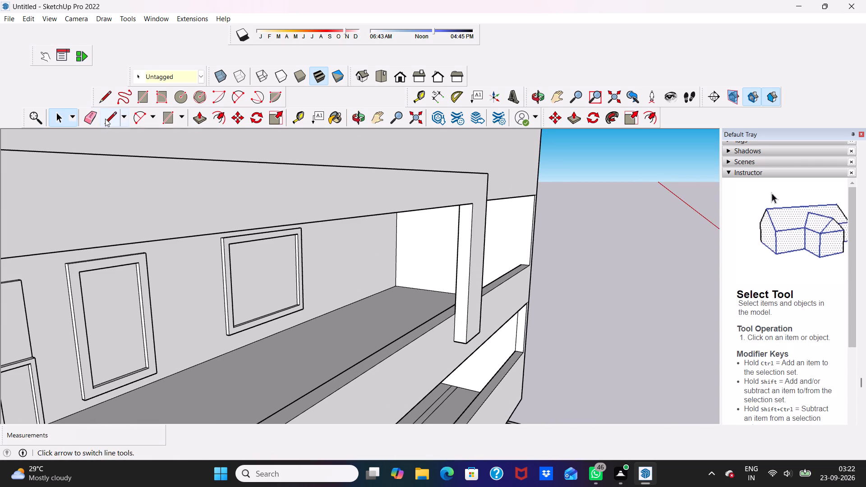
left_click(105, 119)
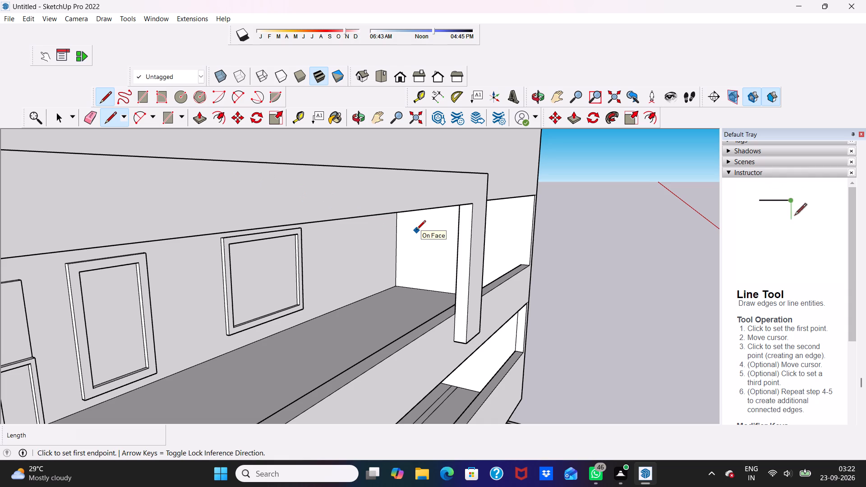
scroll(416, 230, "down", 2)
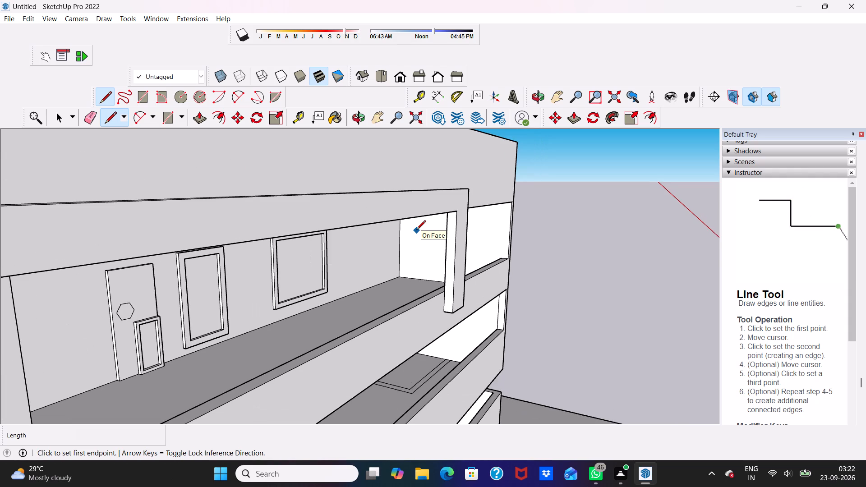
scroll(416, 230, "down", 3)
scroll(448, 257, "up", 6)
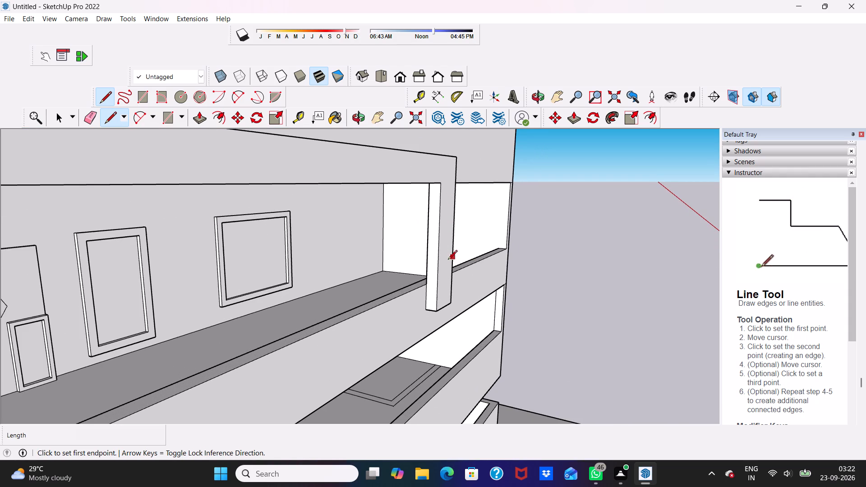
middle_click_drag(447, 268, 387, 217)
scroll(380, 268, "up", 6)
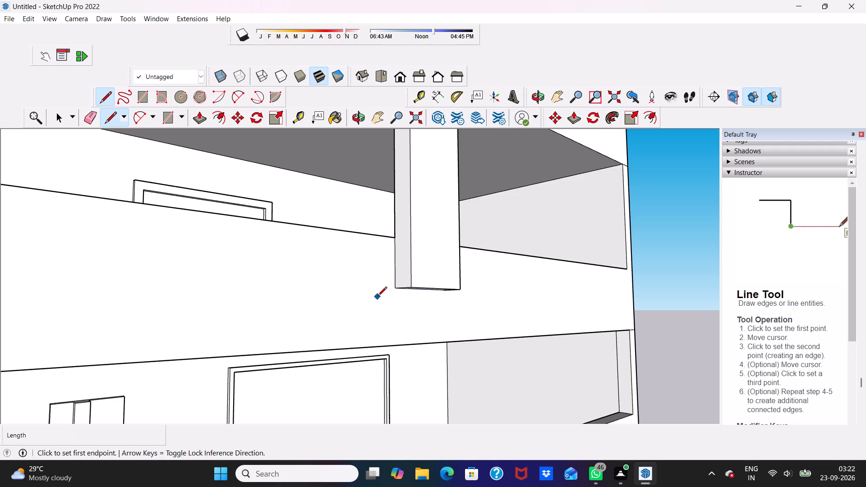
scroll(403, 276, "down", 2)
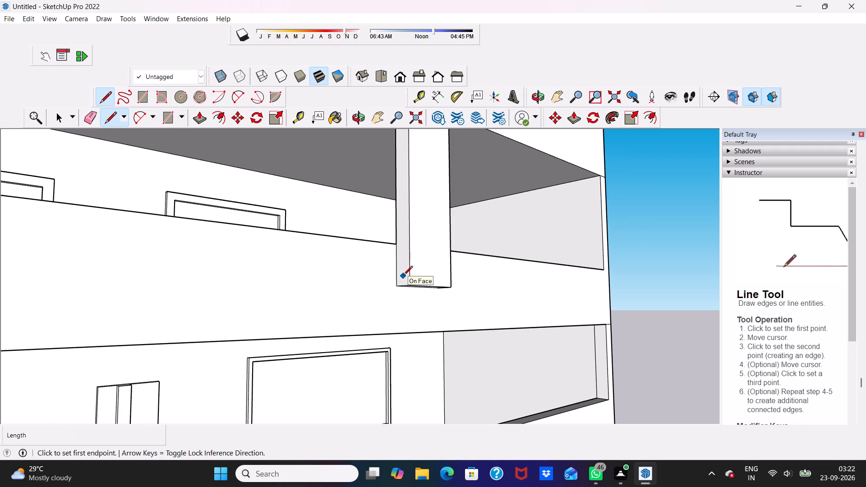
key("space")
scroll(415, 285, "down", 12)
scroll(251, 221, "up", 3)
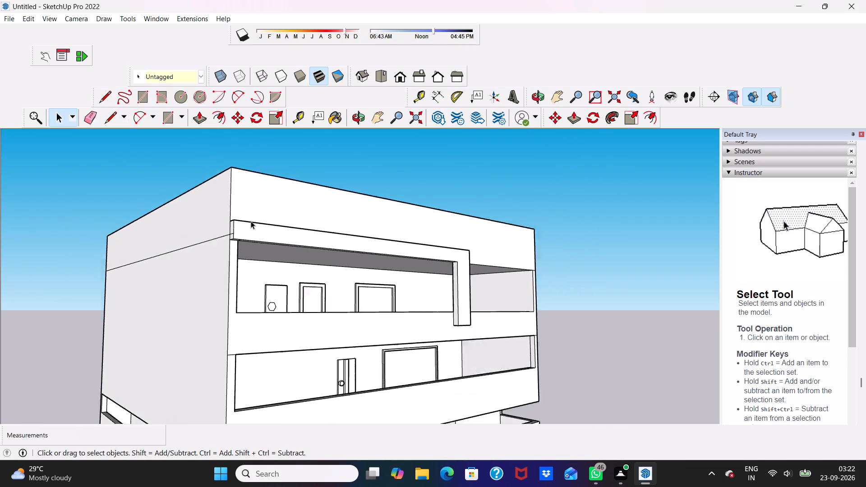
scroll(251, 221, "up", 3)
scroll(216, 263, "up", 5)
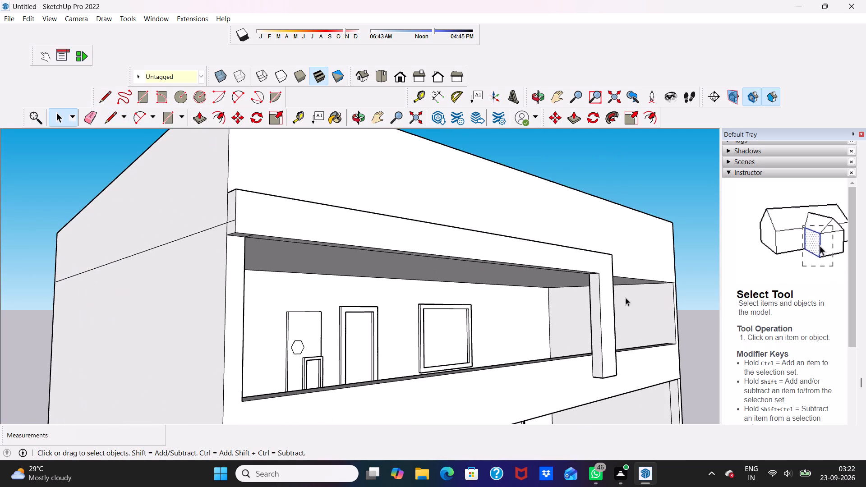
Erase the stray line across the projecting band's underside near the building corner and the leftover edge on the band's end face.
middle_click_drag(452, 244, 448, 224)
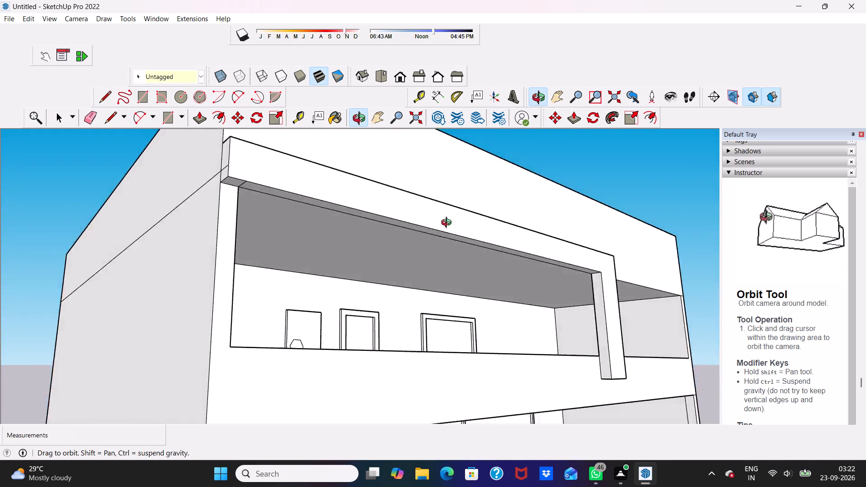
middle_click_drag(448, 224, 434, 215)
left_click(88, 115)
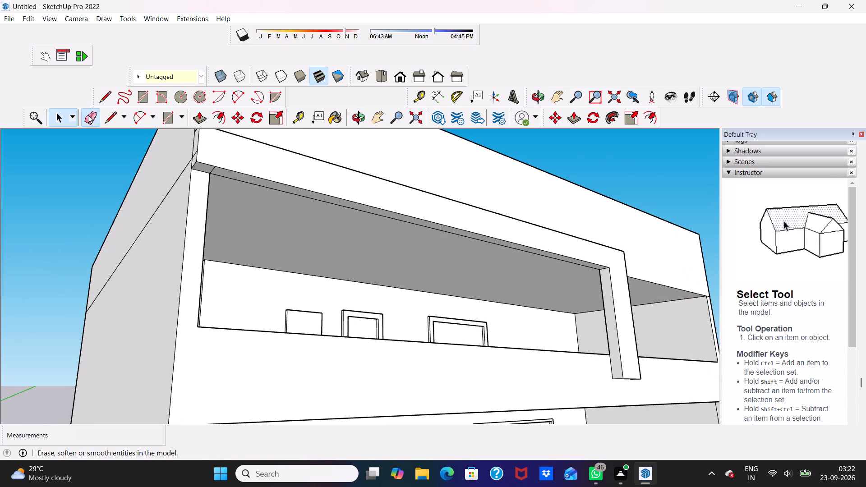
scroll(186, 163, "up", 5)
left_click(231, 175)
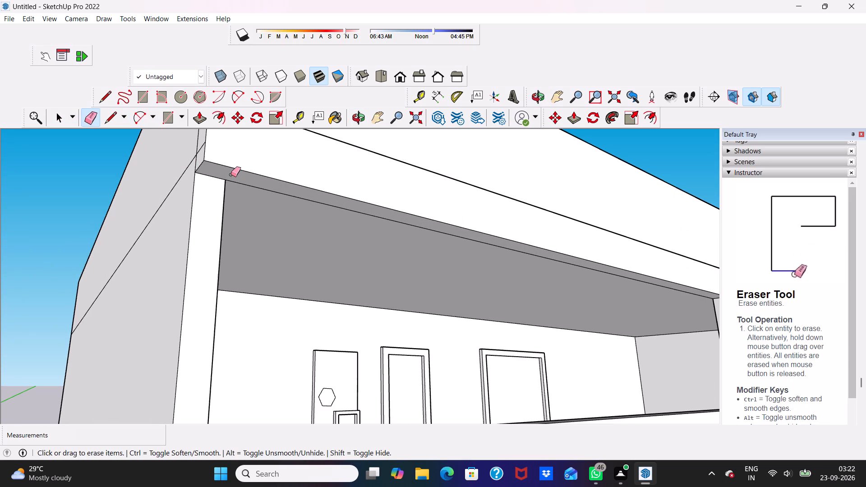
left_click(200, 149)
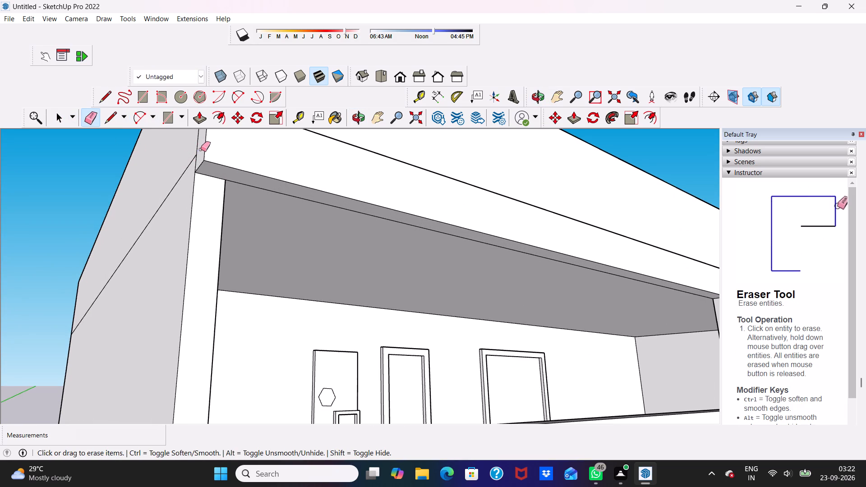
scroll(252, 153, "down", 5)
scroll(259, 159, "up", 1)
key("space")
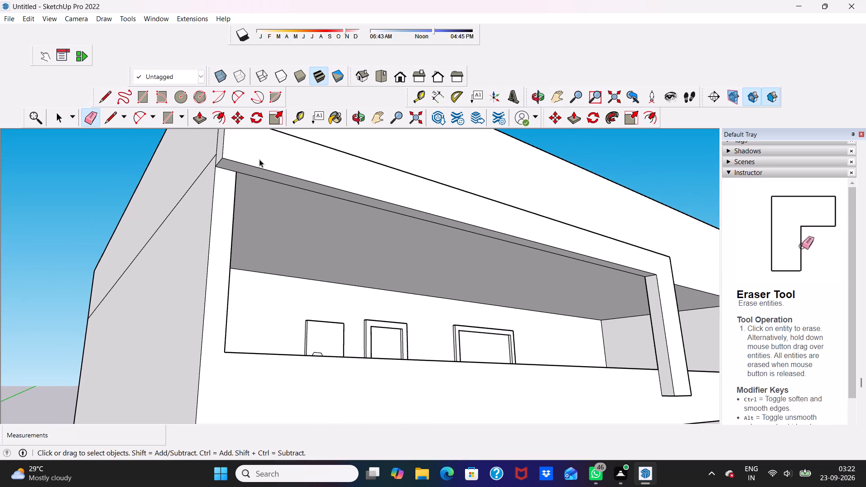
Draw a line about 9" long across the band's underside near the building corner, splitting off an end section opposite the existing leg.
left_click(108, 112)
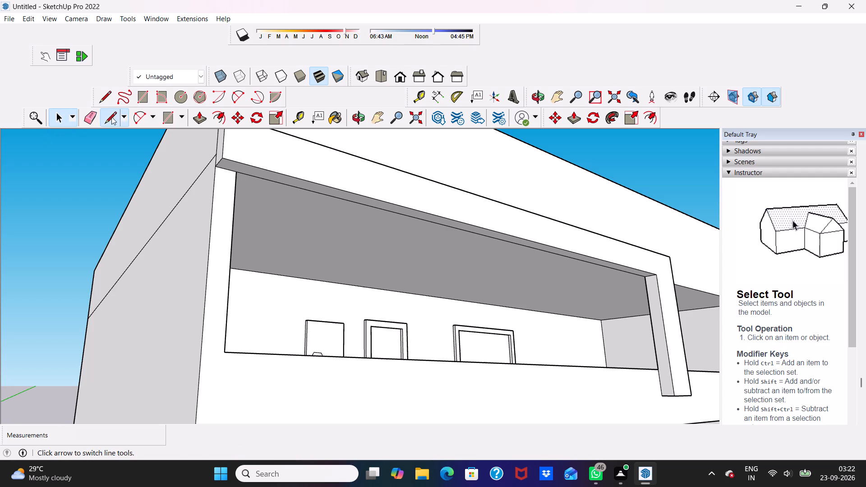
scroll(255, 177, "up", 5)
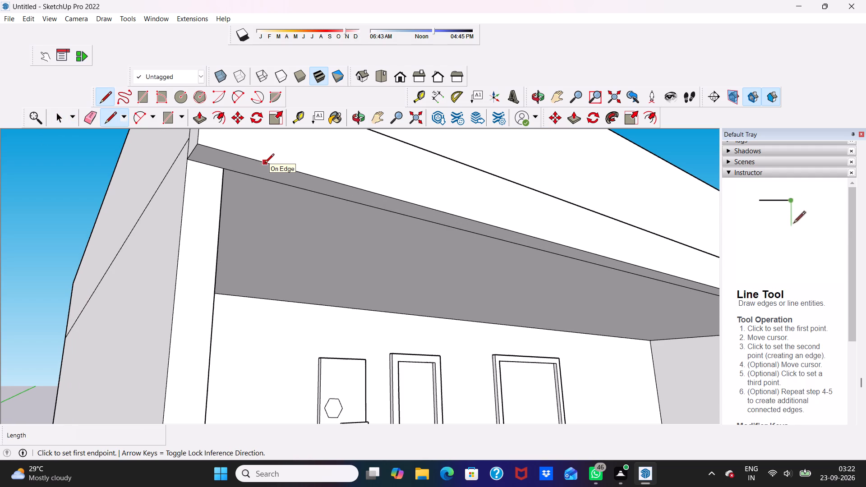
left_click(265, 164)
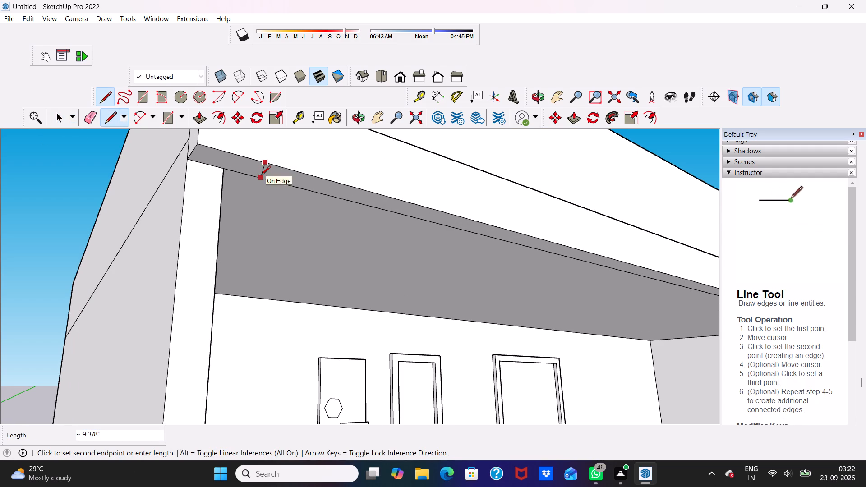
scroll(260, 179, "up", 5)
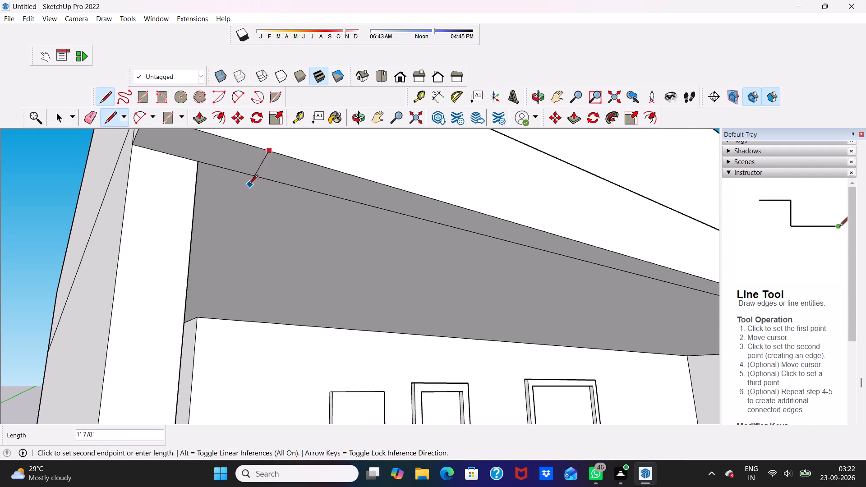
left_click(245, 177)
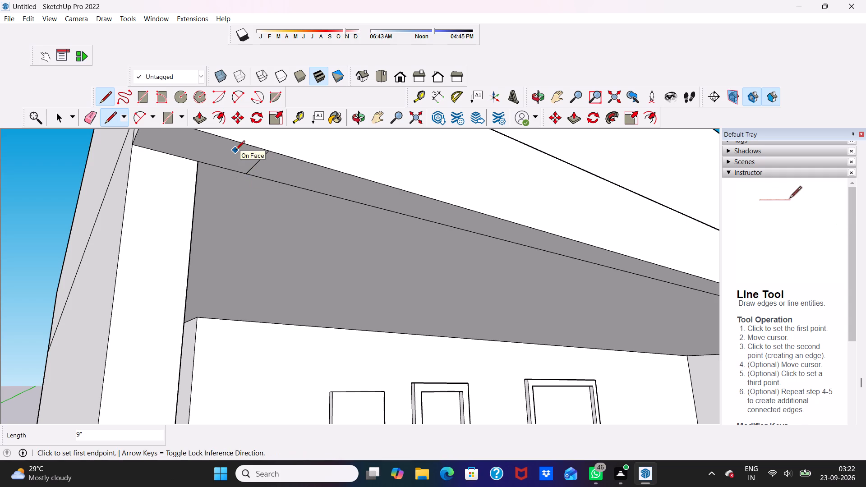
Push/Pull the split-off end section down about 8' 1" to form a second vertical leg level with the existing leg's lower end.
key("space")
left_click(227, 157)
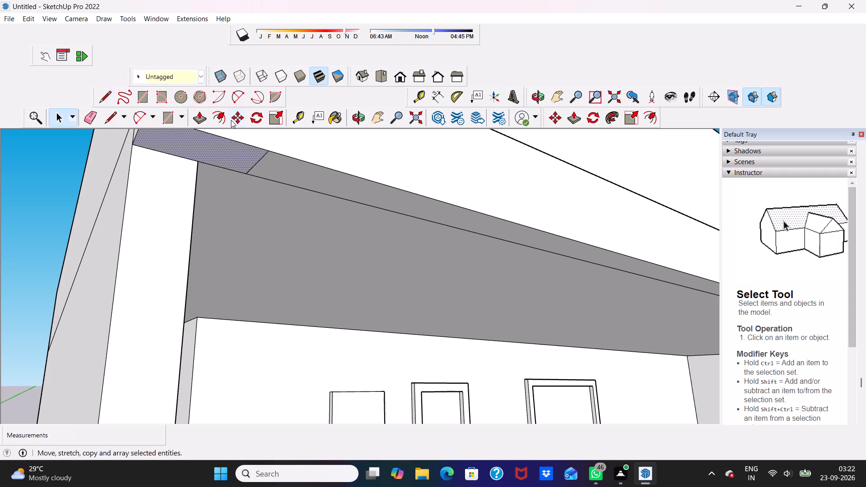
left_click(199, 111)
left_click(202, 136)
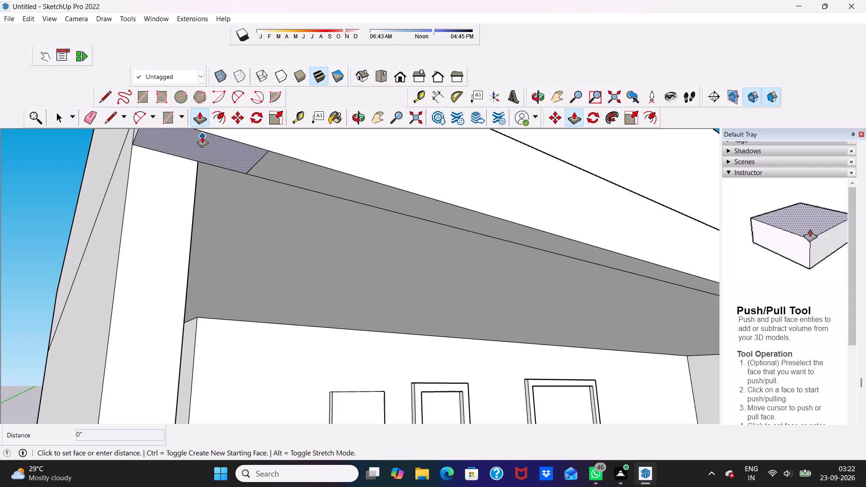
scroll(202, 140, "down", 6)
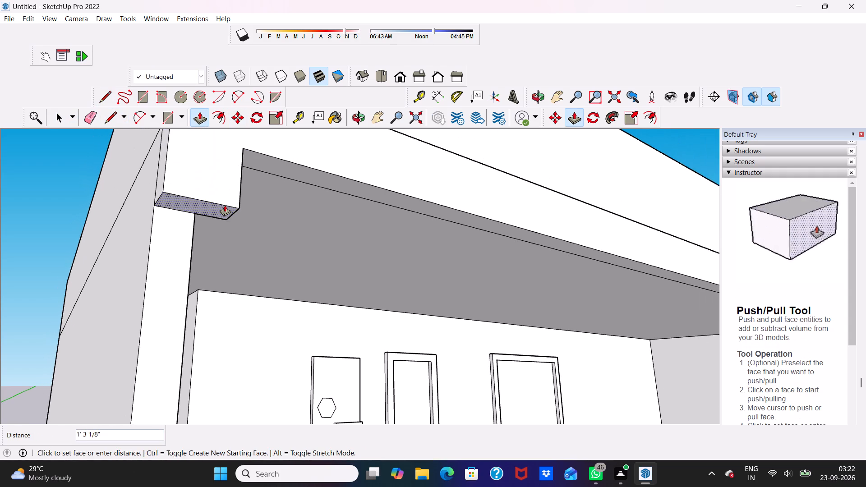
scroll(224, 208, "down", 7)
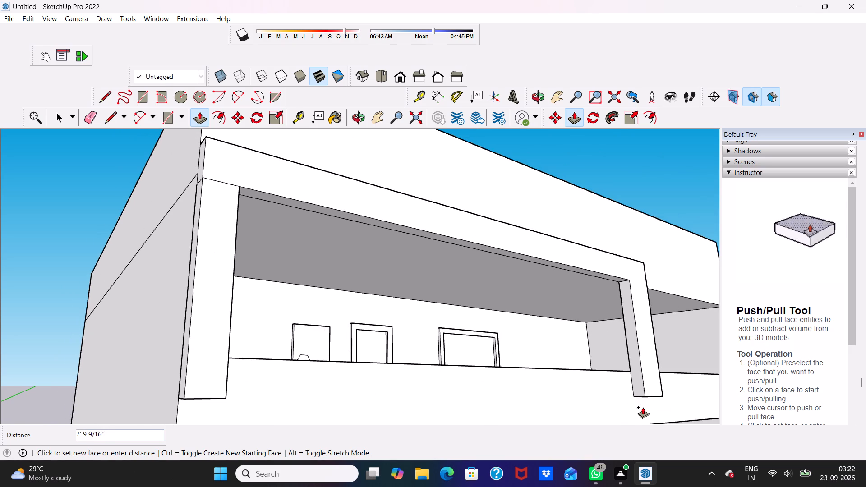
left_click(649, 396)
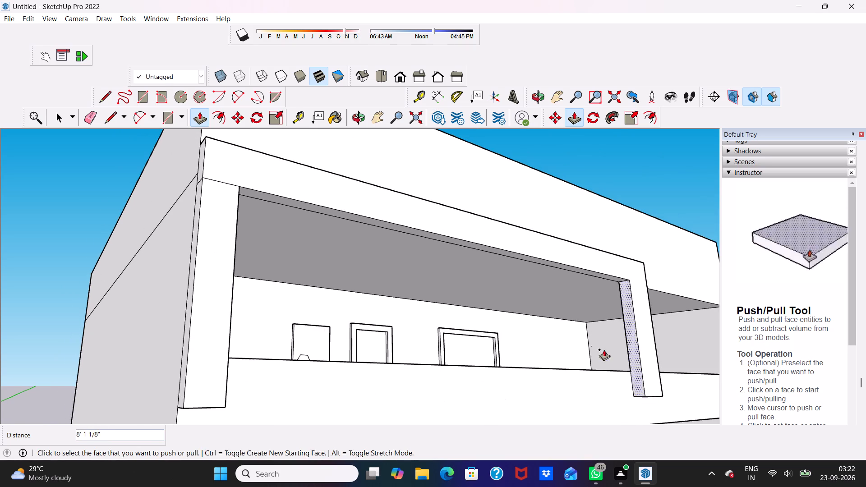
Examine the two-legged band and the facade strip beneath it, viewing the top and middle storeys from below.
scroll(597, 346, "down", 4)
middle_click_drag(570, 334, 417, 296)
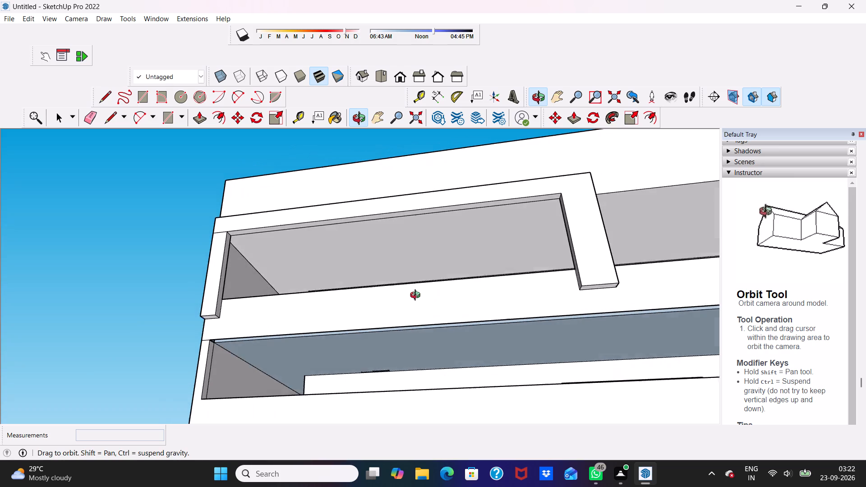
middle_click_drag(417, 296, 420, 312)
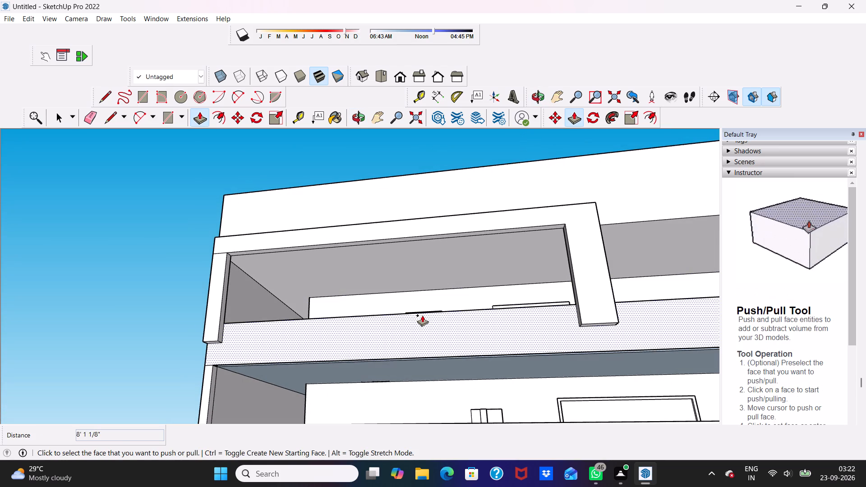
key("space")
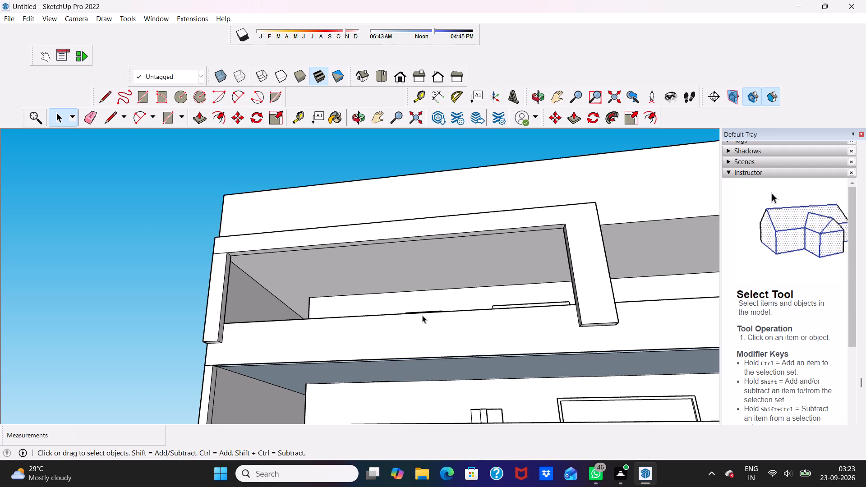
scroll(250, 354, "up", 5)
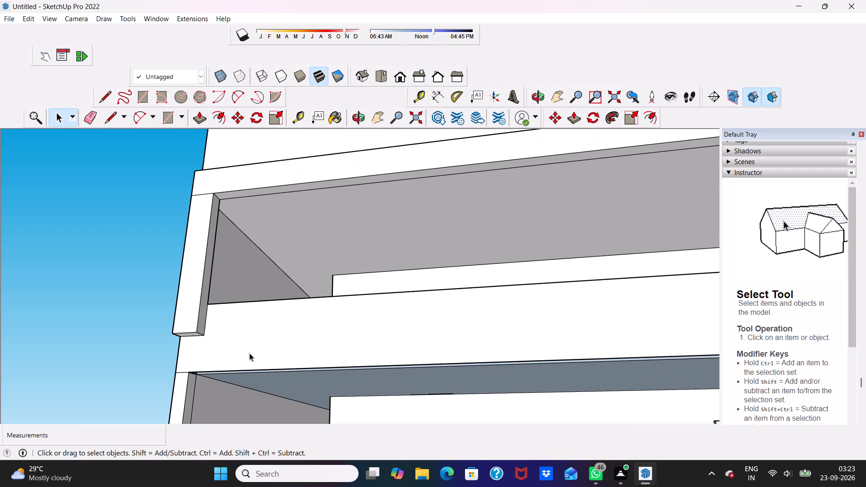
left_click(236, 363)
left_click(97, 308)
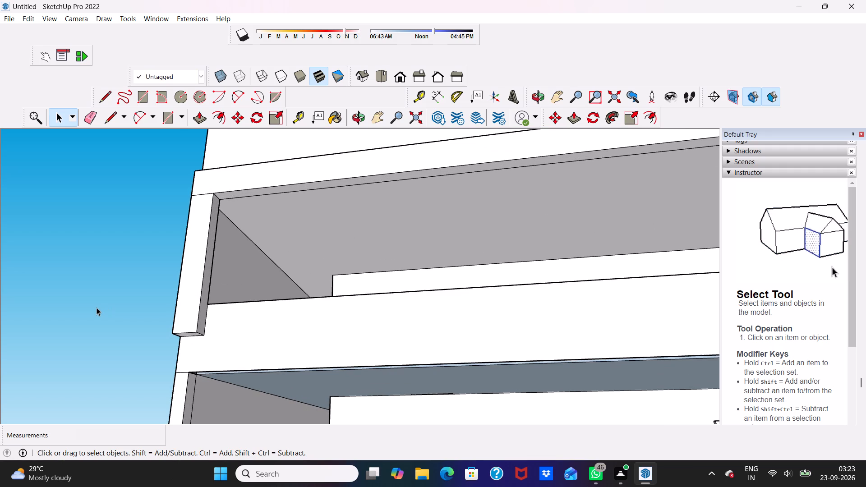
scroll(99, 320, "down", 4)
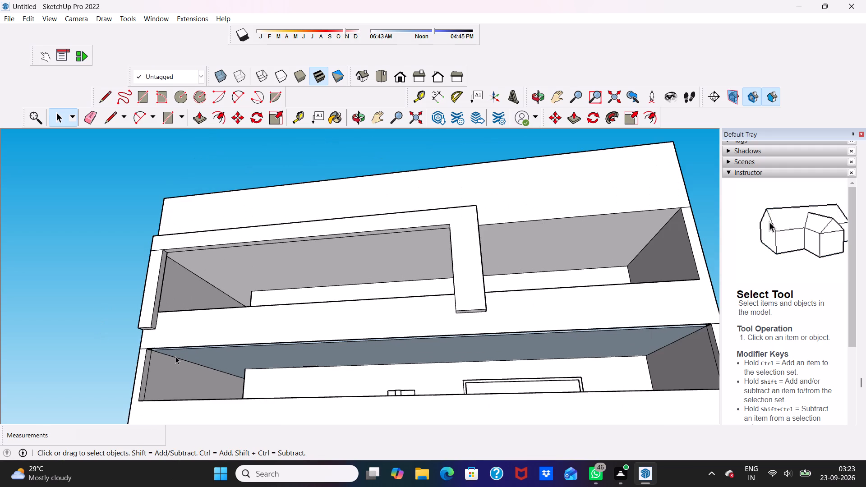
middle_click_drag(175, 356, 233, 348)
scroll(190, 294, "up", 1)
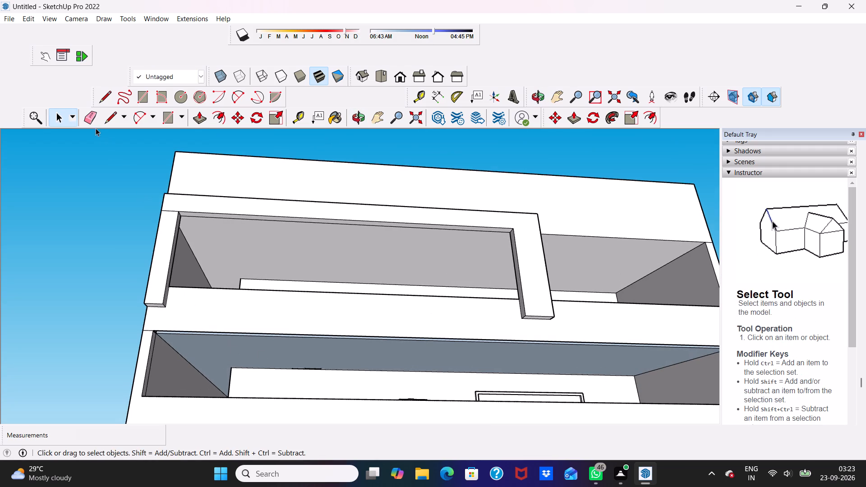
scroll(253, 377, "up", 6)
scroll(315, 343, "down", 1)
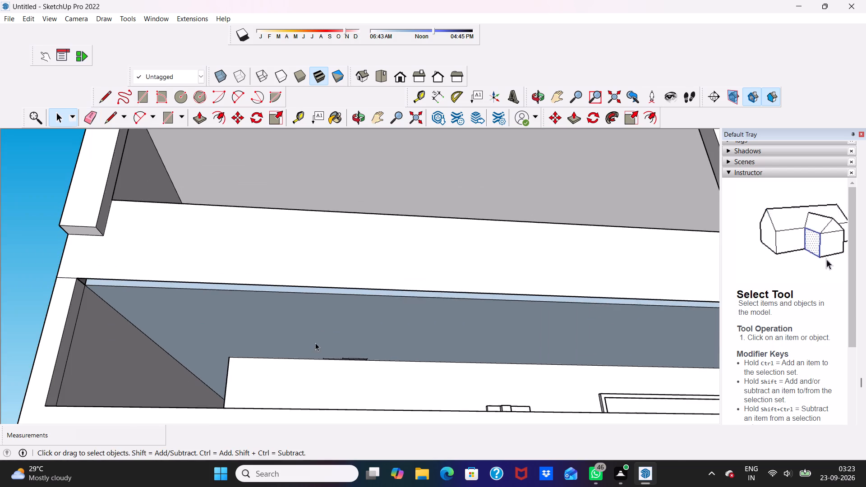
Push/Pull the ceiling face inside the middle-storey front opening by about 1' 7".
scroll(315, 343, "down", 1)
middle_click_drag(315, 343, 309, 303)
left_click(307, 292)
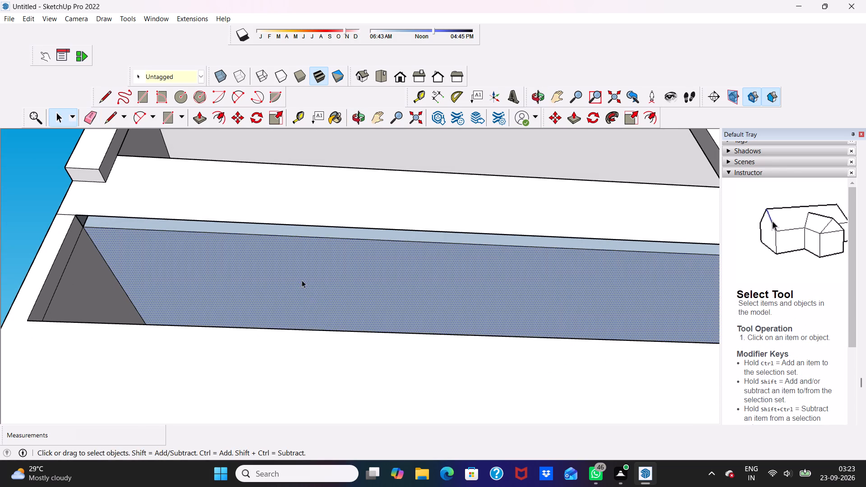
left_click(195, 118)
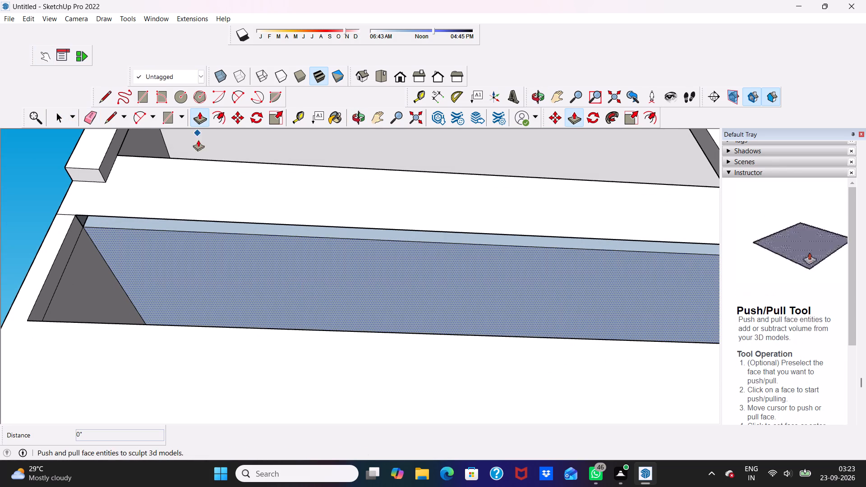
left_click(177, 247)
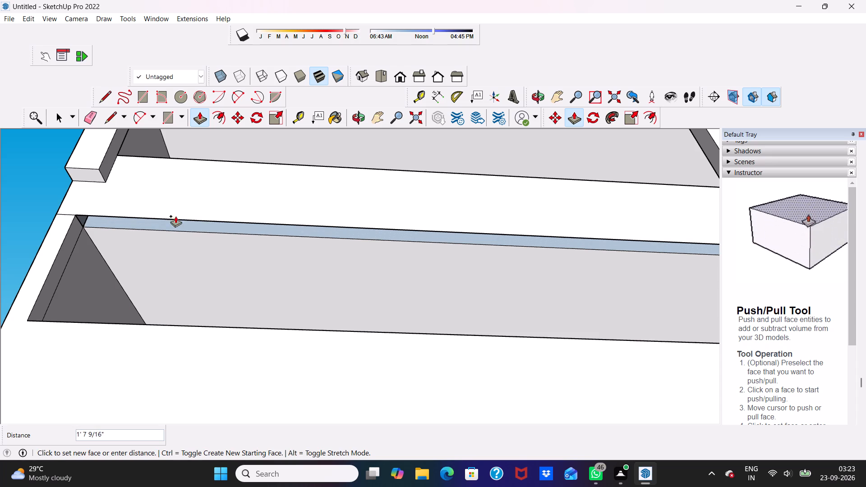
scroll(177, 212, "down", 4)
scroll(209, 170, "down", 3)
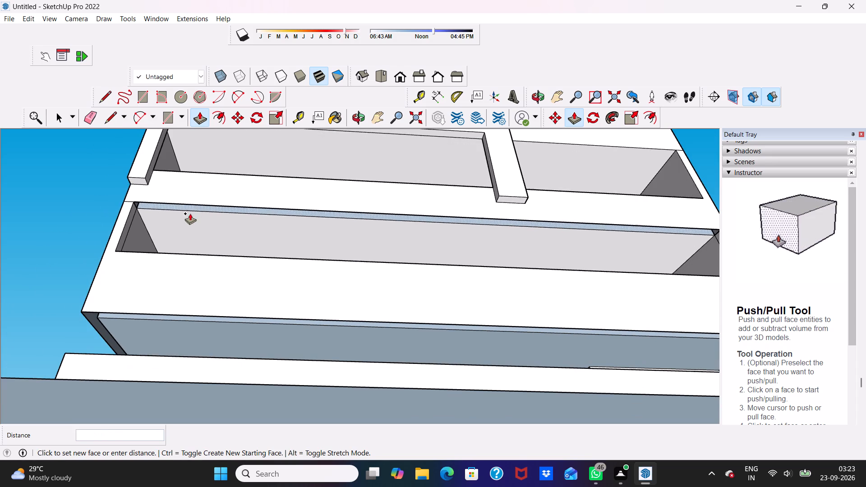
scroll(163, 218, "up", 1)
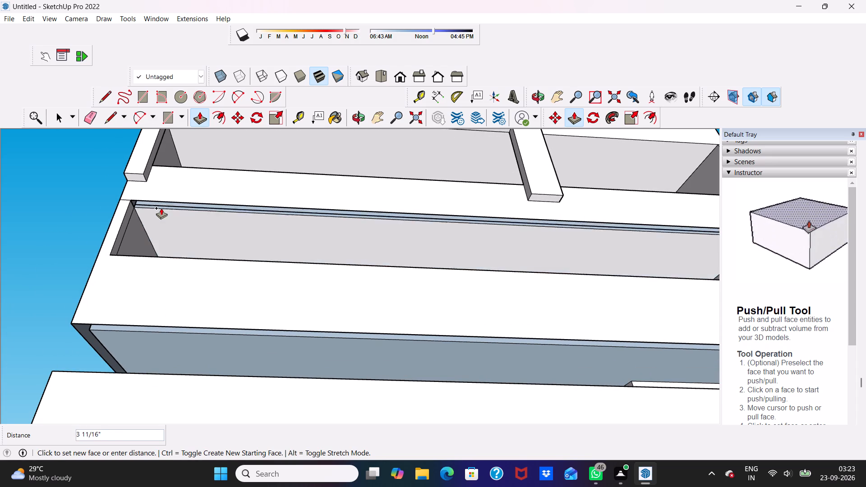
scroll(161, 208, "down", 5)
middle_click_drag(161, 209, 131, 326)
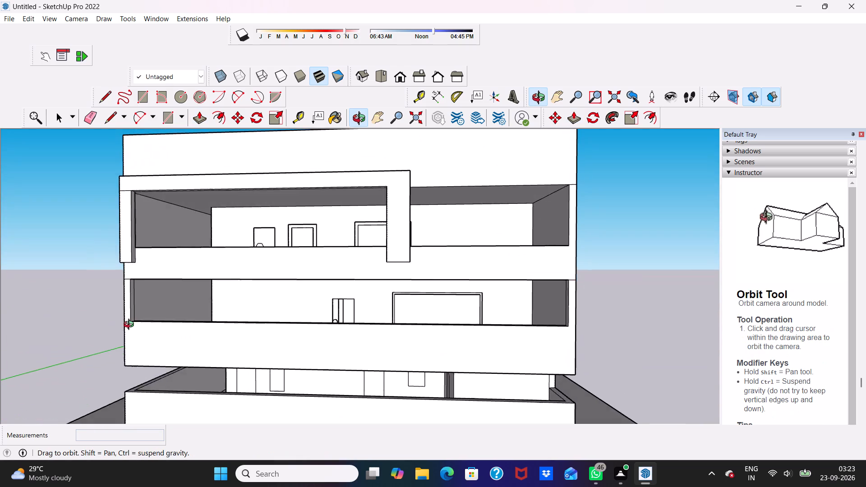
middle_click_drag(131, 326, 210, 231)
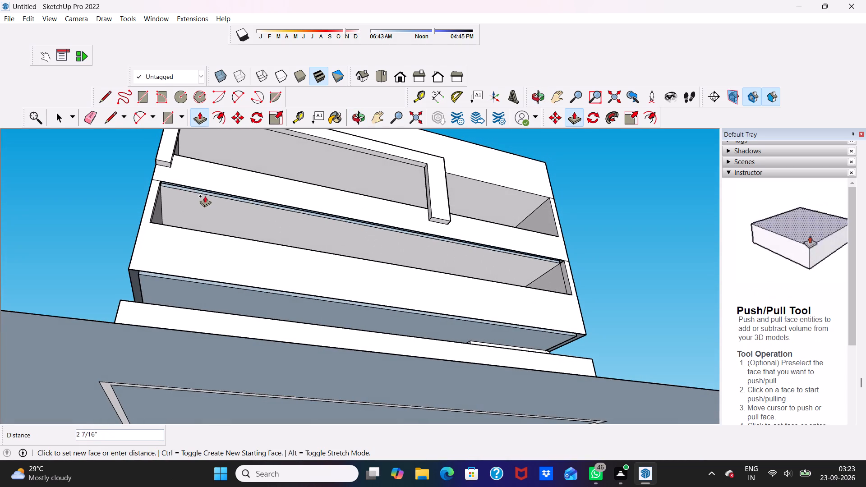
left_click(203, 188)
Push/Pull the ceiling face above the lowest storey, behind the front facade's lower edge, by about 8 3/4".
scroll(195, 193, "down", 3)
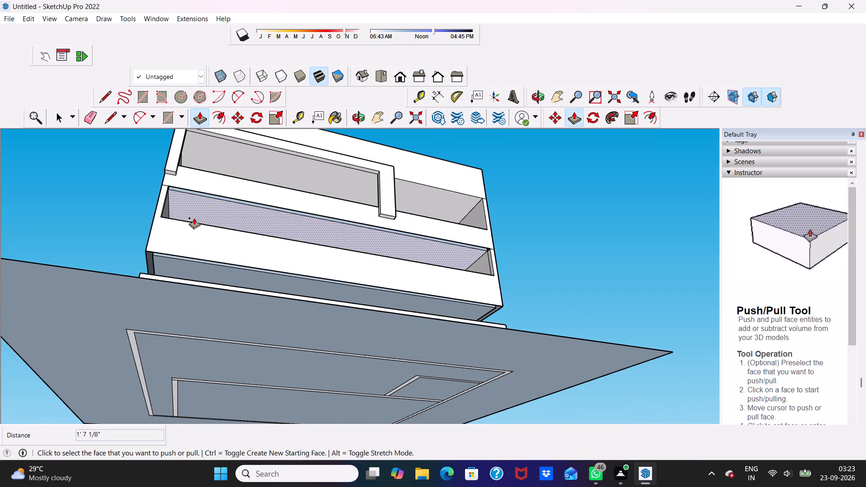
middle_click_drag(238, 207, 131, 253)
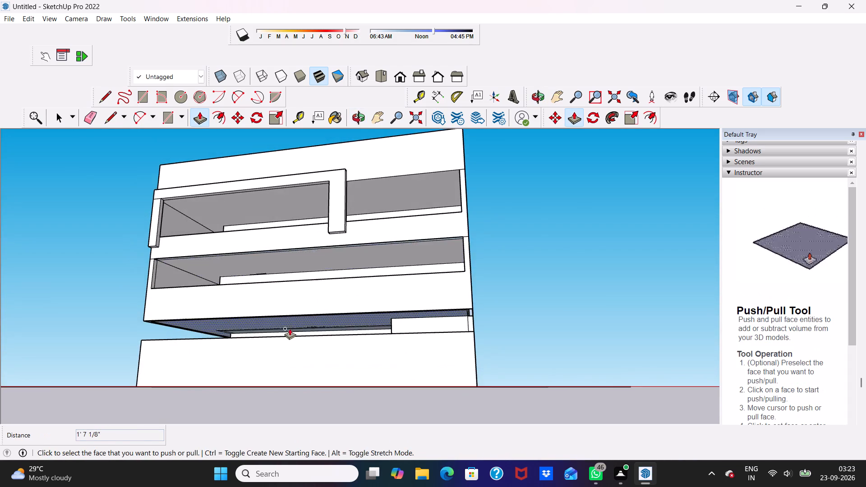
scroll(375, 309, "up", 5)
scroll(493, 283, "down", 1)
scroll(484, 333, "up", 6)
middle_click_drag(479, 315, 493, 291)
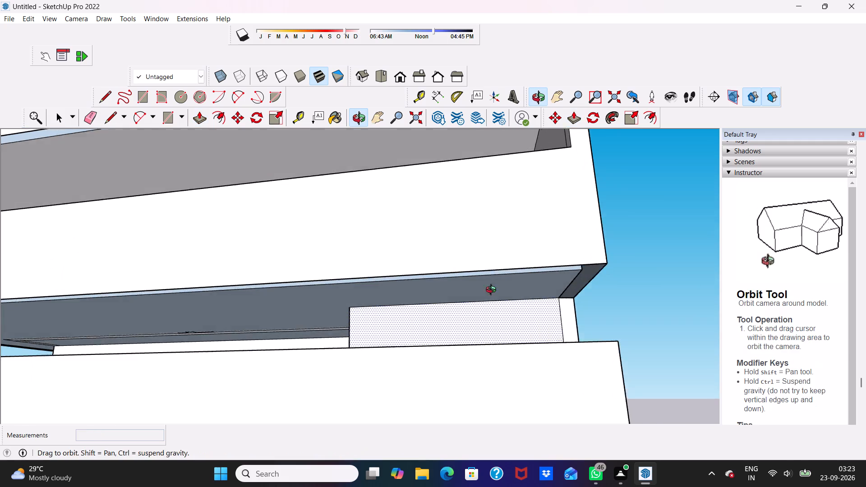
middle_click_drag(493, 291, 497, 276)
scroll(499, 221, "up", 4)
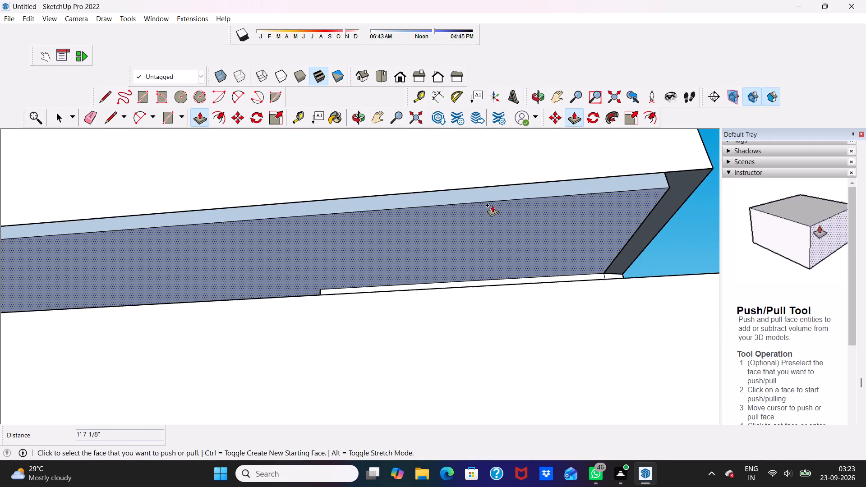
left_click(492, 205)
left_click(489, 185)
scroll(489, 184, "down", 3)
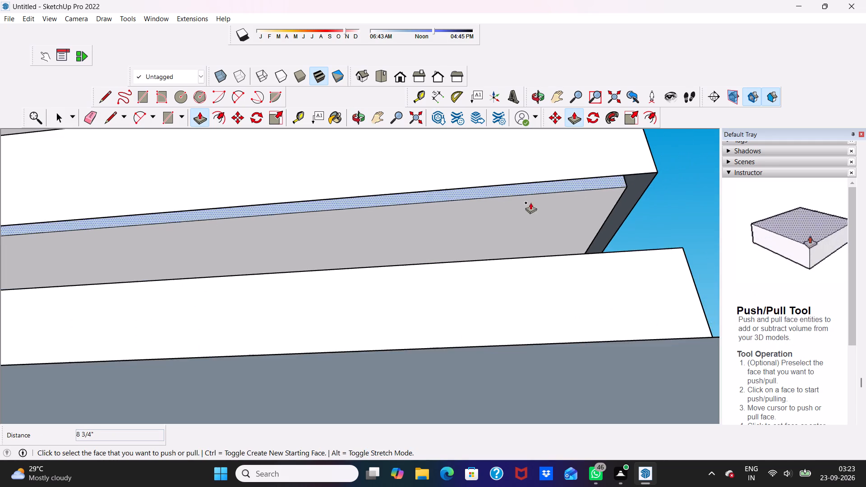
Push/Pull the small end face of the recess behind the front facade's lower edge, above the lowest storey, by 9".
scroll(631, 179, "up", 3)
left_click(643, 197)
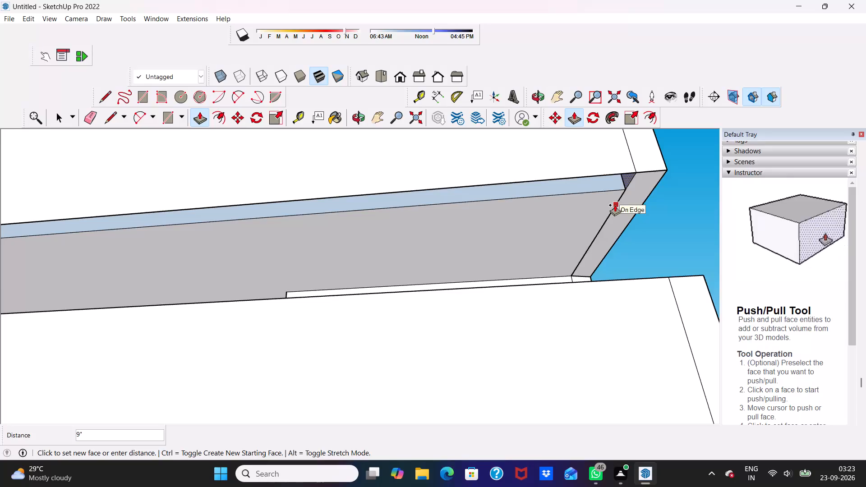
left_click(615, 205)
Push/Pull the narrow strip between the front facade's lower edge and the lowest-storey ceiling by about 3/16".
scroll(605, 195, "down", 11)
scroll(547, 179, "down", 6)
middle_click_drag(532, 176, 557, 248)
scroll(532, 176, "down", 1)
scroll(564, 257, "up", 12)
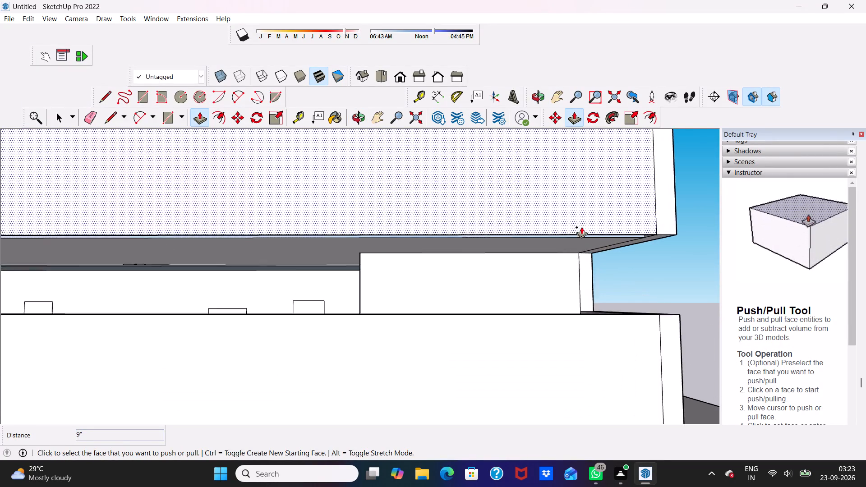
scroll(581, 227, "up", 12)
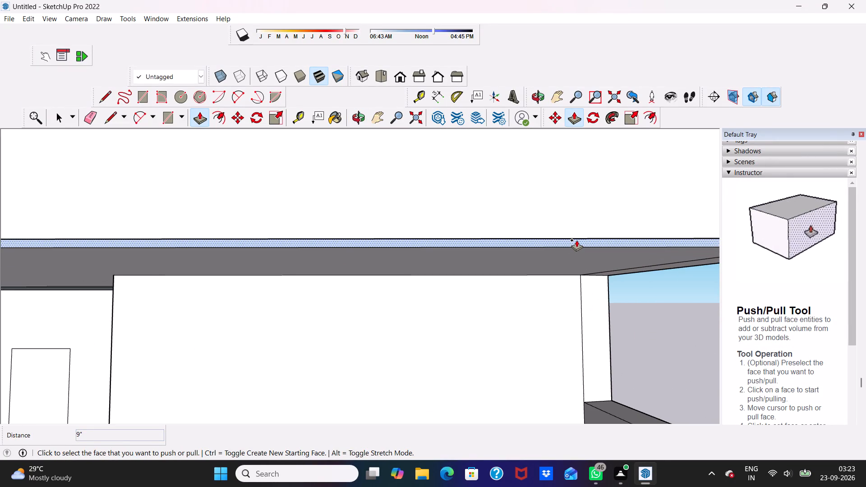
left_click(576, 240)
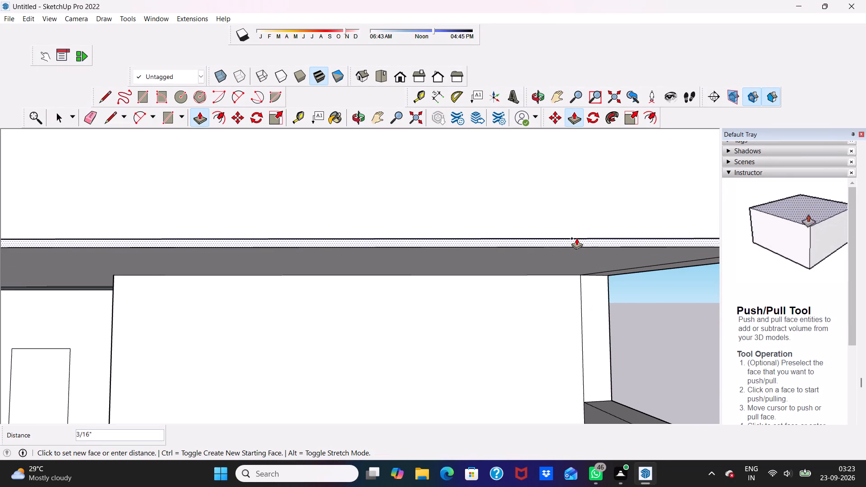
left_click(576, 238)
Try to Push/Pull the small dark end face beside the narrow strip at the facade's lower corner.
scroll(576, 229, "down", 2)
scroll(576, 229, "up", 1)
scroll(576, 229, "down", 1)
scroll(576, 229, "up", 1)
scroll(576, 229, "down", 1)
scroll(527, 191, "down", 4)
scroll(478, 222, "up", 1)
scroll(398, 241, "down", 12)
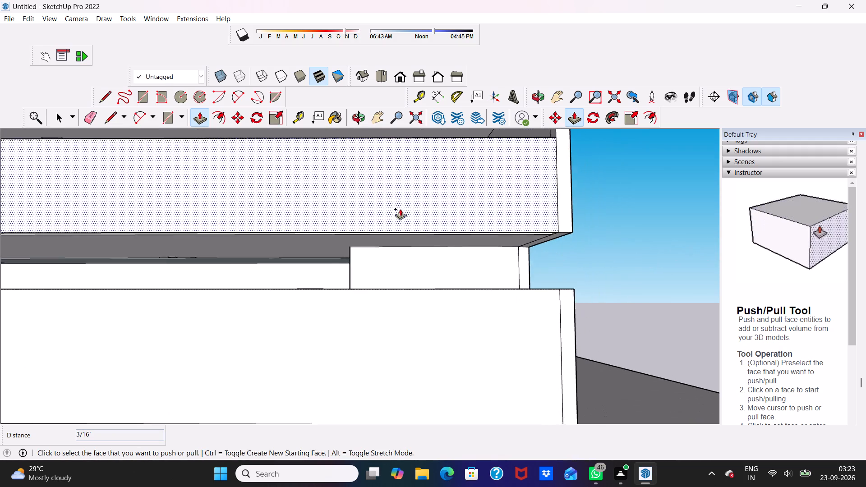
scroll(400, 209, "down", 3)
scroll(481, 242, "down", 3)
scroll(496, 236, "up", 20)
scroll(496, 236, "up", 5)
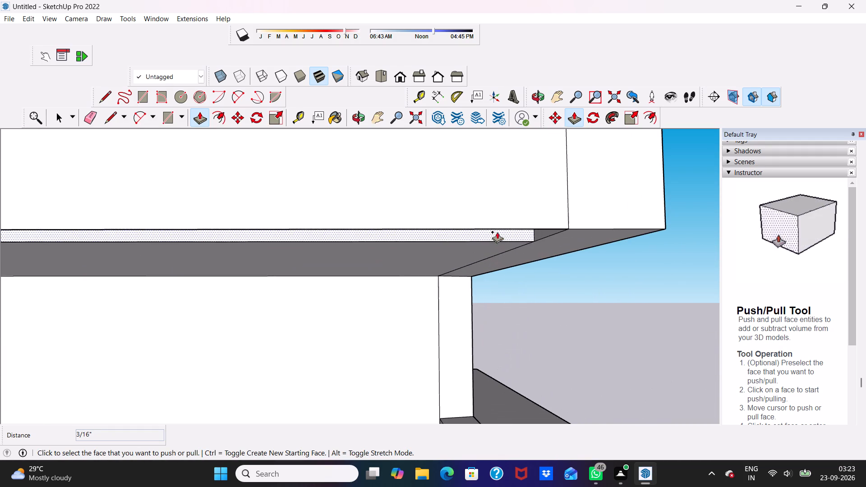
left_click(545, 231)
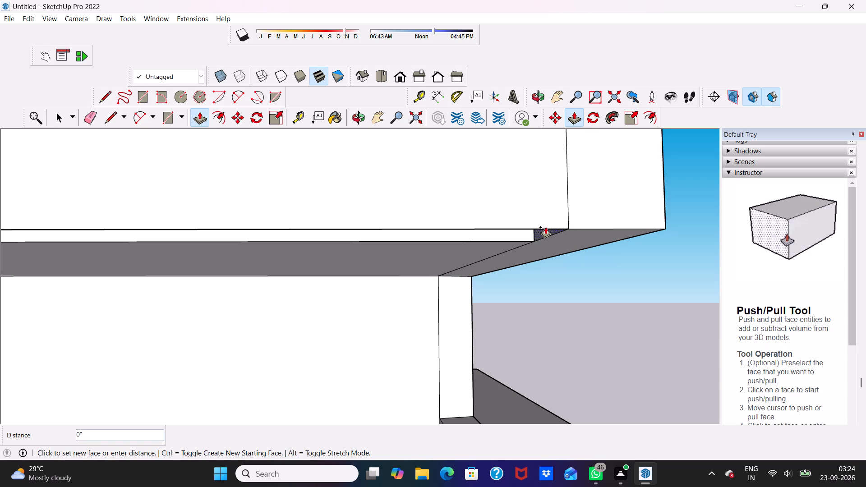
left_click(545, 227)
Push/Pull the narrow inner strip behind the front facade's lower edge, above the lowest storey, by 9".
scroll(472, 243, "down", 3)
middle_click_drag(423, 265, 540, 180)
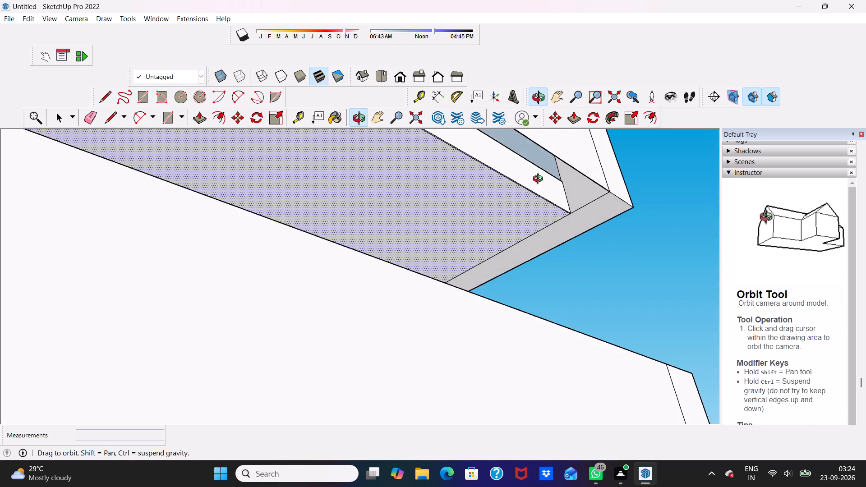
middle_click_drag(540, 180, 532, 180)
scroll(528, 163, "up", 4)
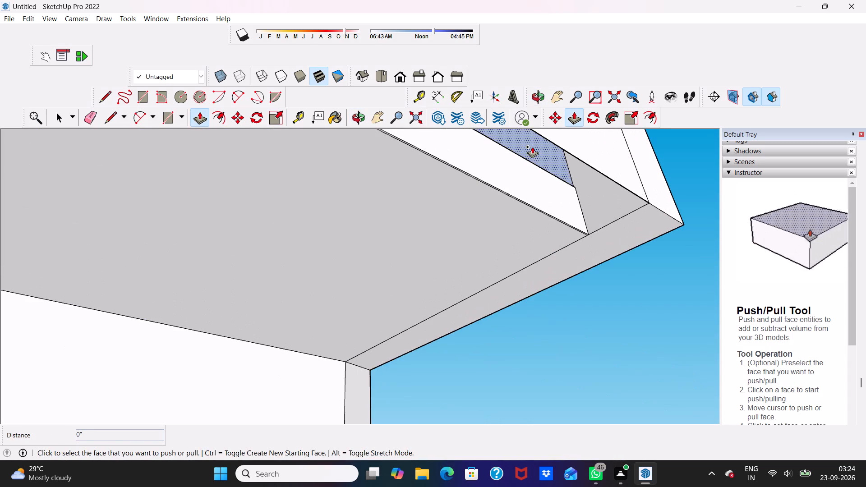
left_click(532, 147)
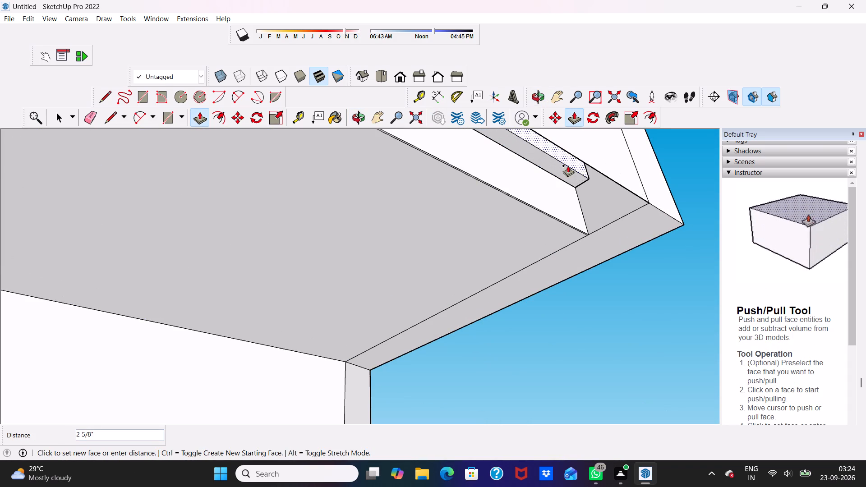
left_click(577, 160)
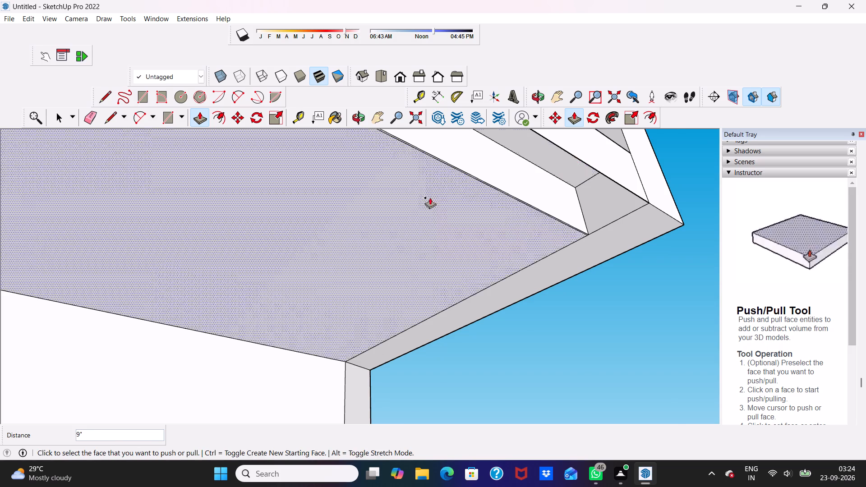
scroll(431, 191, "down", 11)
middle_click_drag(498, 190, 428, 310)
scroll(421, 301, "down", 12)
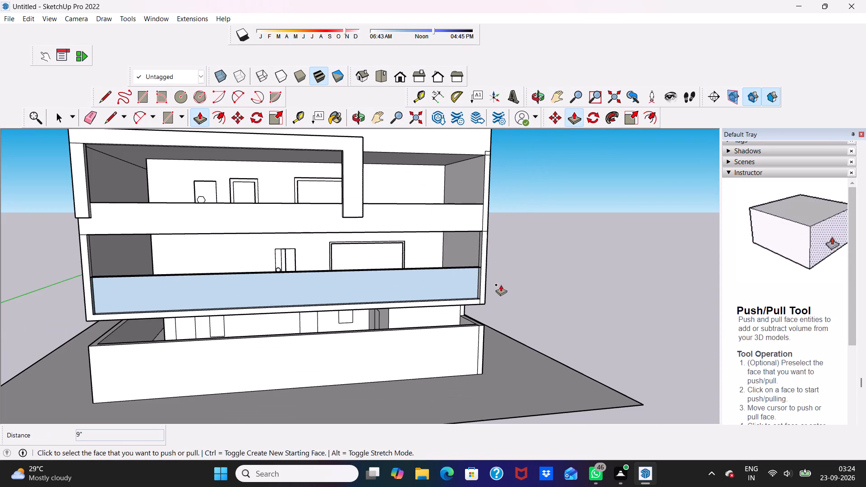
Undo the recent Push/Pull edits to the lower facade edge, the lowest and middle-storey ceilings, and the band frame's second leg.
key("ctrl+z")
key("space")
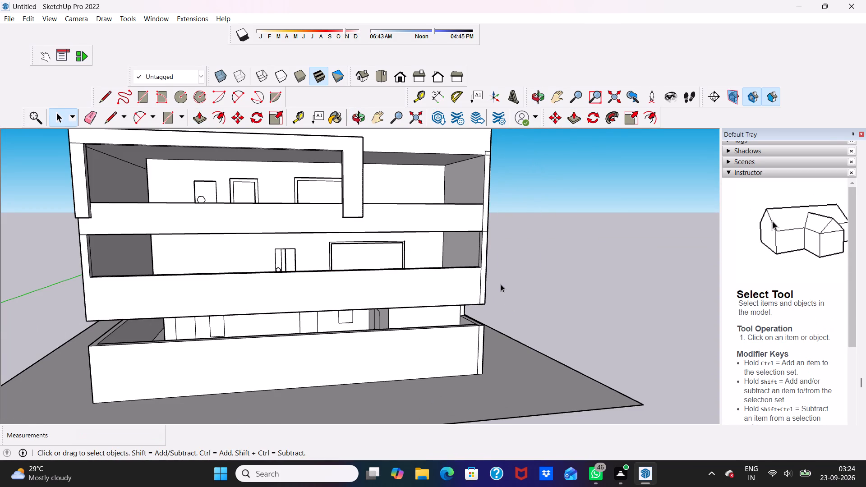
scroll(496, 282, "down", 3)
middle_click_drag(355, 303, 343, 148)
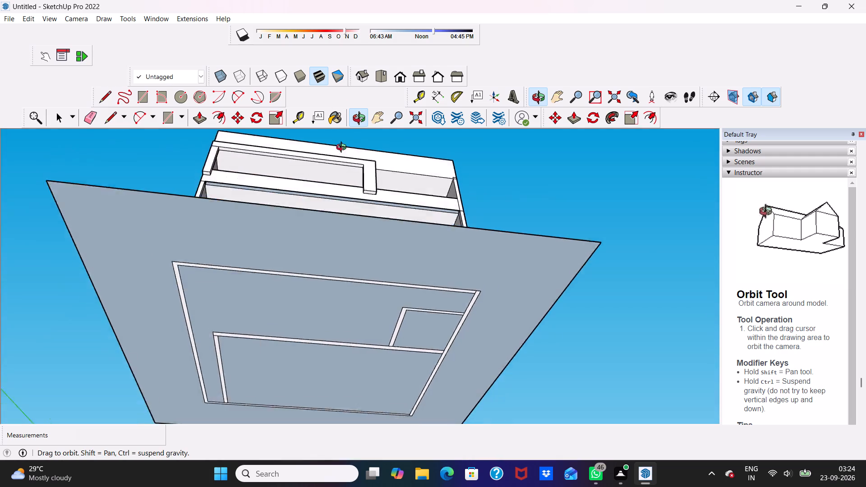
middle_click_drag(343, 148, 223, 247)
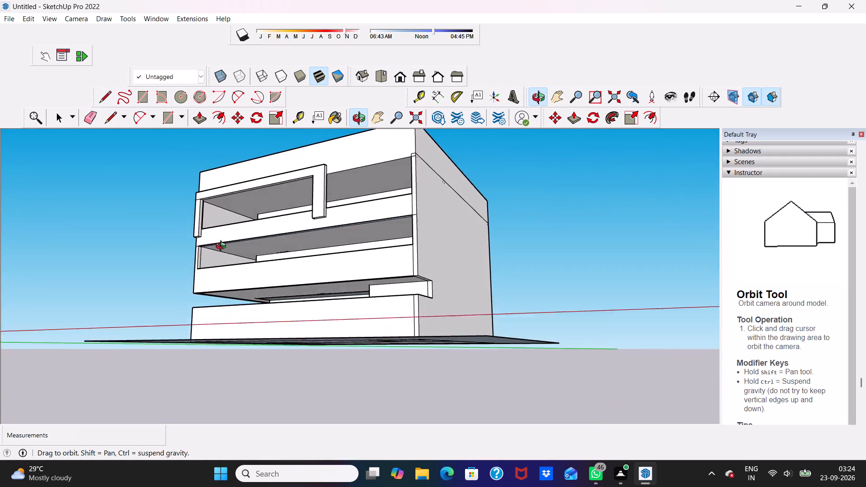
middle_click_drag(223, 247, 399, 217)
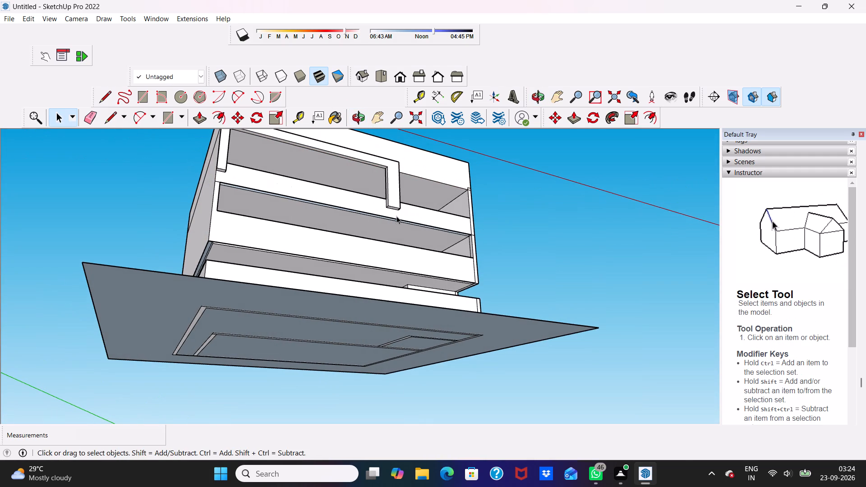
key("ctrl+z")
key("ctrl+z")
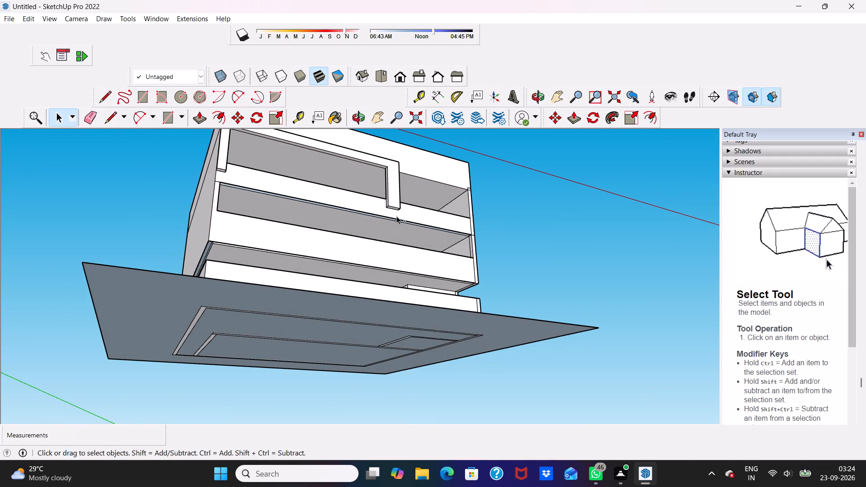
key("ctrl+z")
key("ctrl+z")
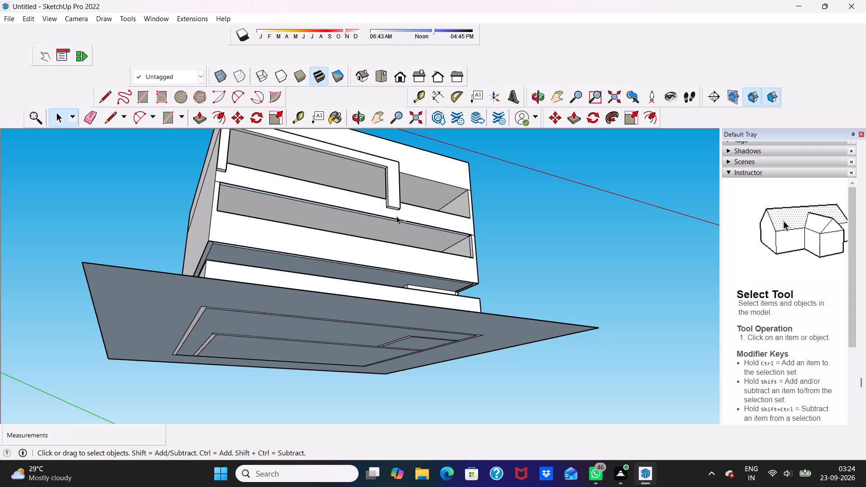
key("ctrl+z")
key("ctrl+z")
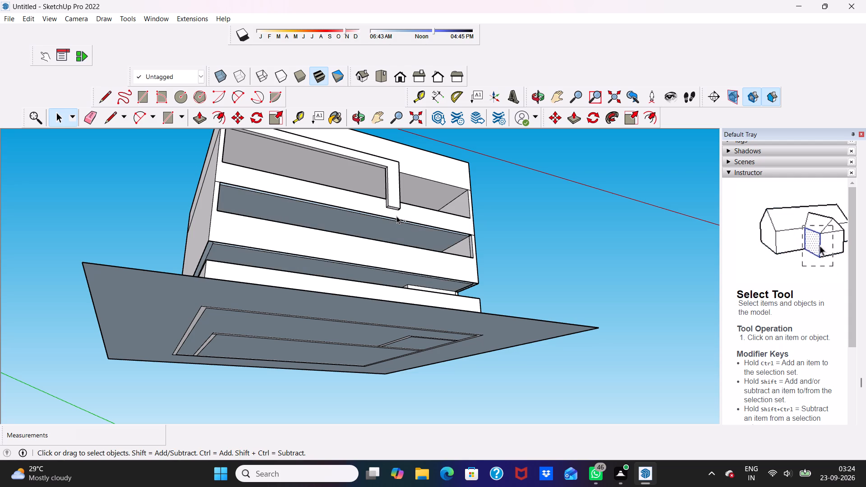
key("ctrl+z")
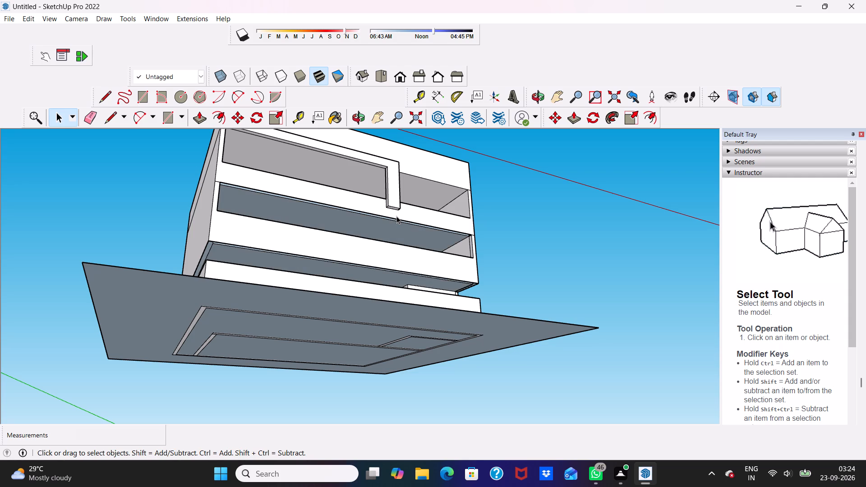
Push/Pull the ceiling face inside the middle-storey front opening by about 1' 11 13/16".
scroll(398, 232, "up", 7)
scroll(374, 212, "down", 10)
scroll(0, 27, "down", 10)
scroll(75, 197, "down", 1)
scroll(120, 197, "down", 1)
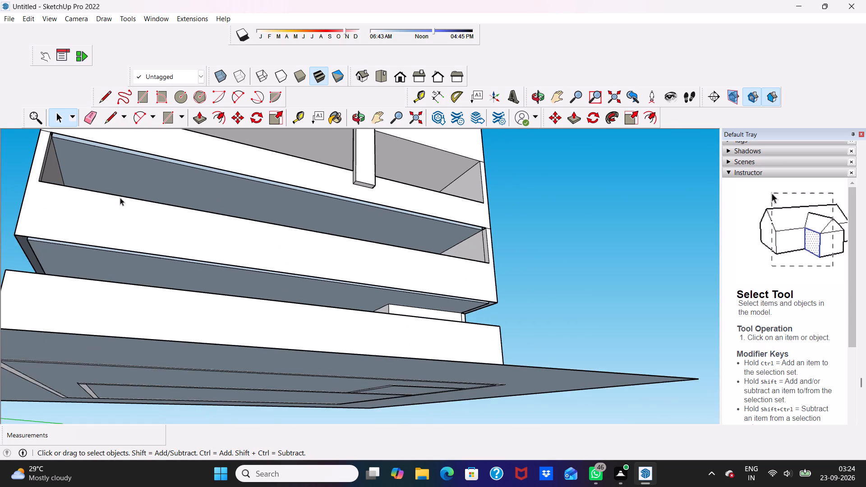
scroll(120, 198, "down", 9)
scroll(123, 172, "up", 5)
left_click(107, 195)
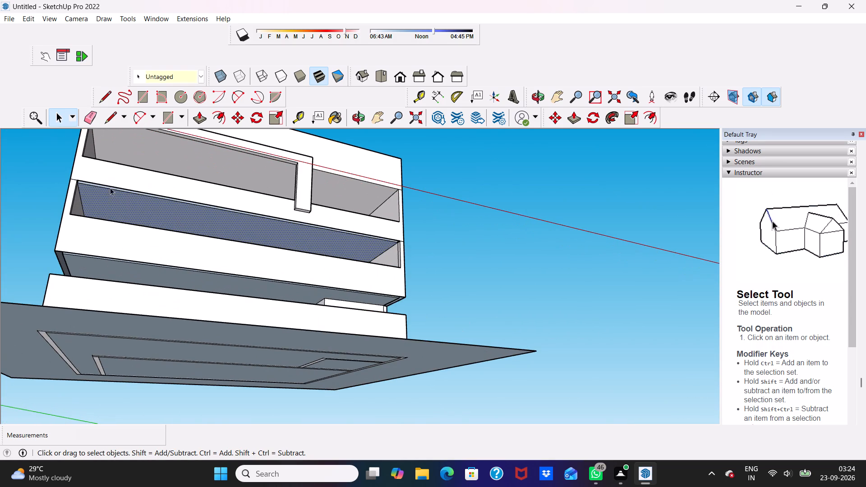
left_click(198, 115)
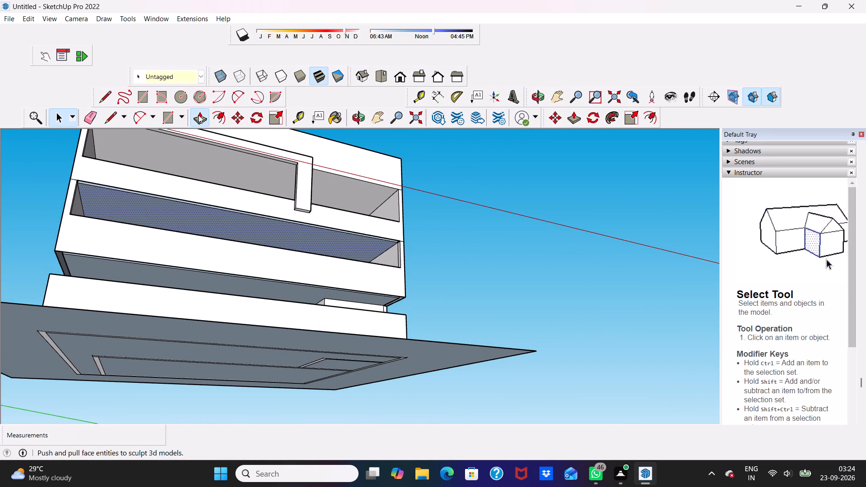
left_click(109, 205)
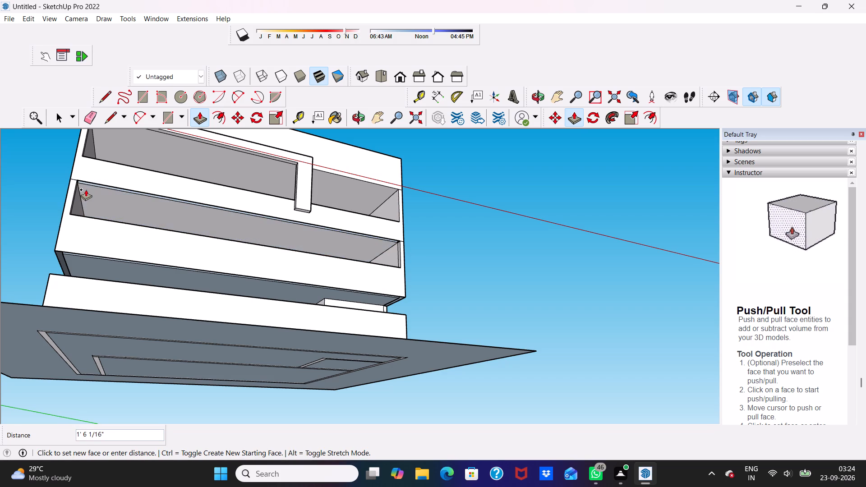
left_click(88, 187)
Push/Pull the ceiling face above the lowest storey, behind the front facade's lower edge, by about 8 5/8".
scroll(173, 158, "down", 3)
middle_click_drag(173, 158, 159, 199)
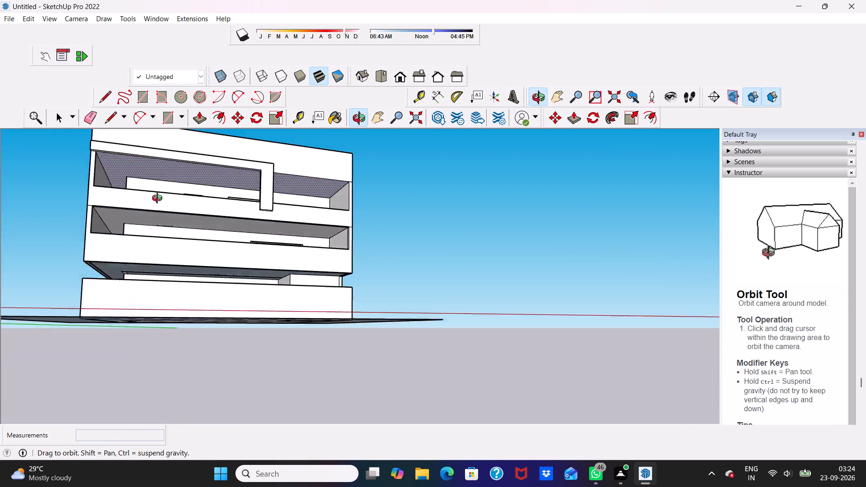
middle_click_drag(159, 199, 140, 188)
scroll(156, 256, "up", 6)
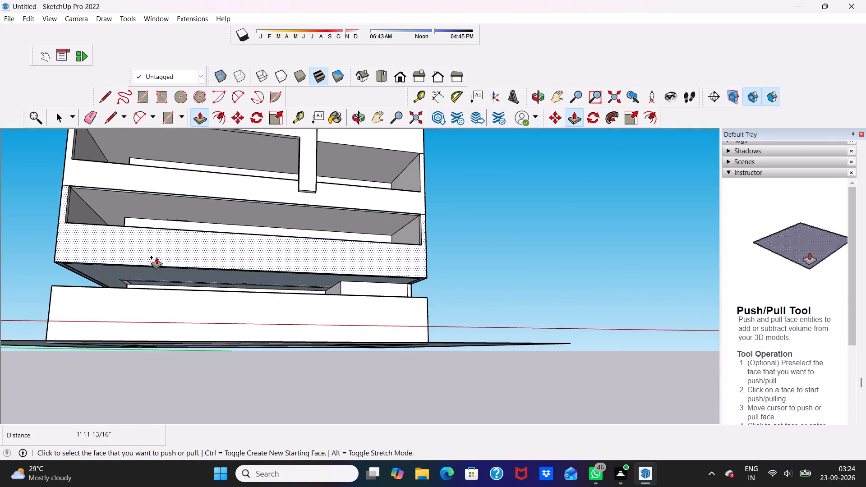
scroll(156, 257, "up", 5)
scroll(124, 295, "up", 5)
left_click(127, 284)
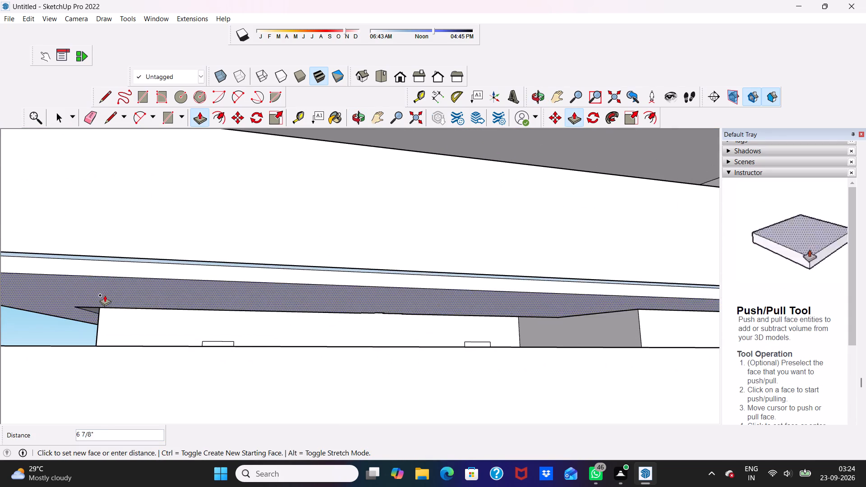
left_click(109, 268)
Push/Pull the middle-storey floor face in front of the door and window wall by about 1' 8 7/8".
scroll(110, 268, "down", 5)
middle_click_drag(151, 273, 74, 405)
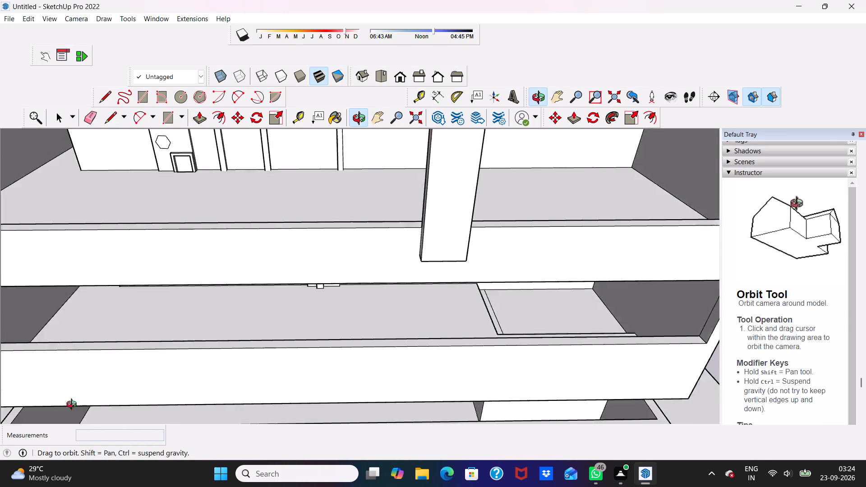
middle_click_drag(74, 405, 1, 397)
scroll(329, 296, "up", 7)
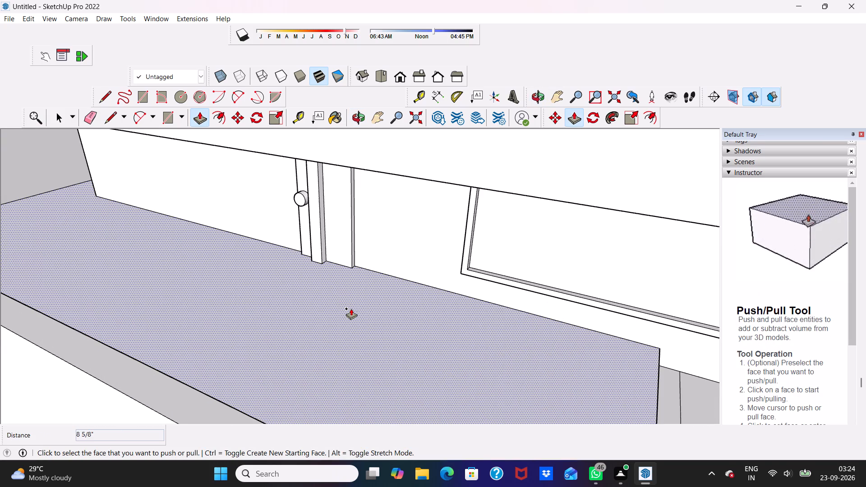
left_click(351, 308)
left_click(324, 344)
scroll(327, 316, "down", 2)
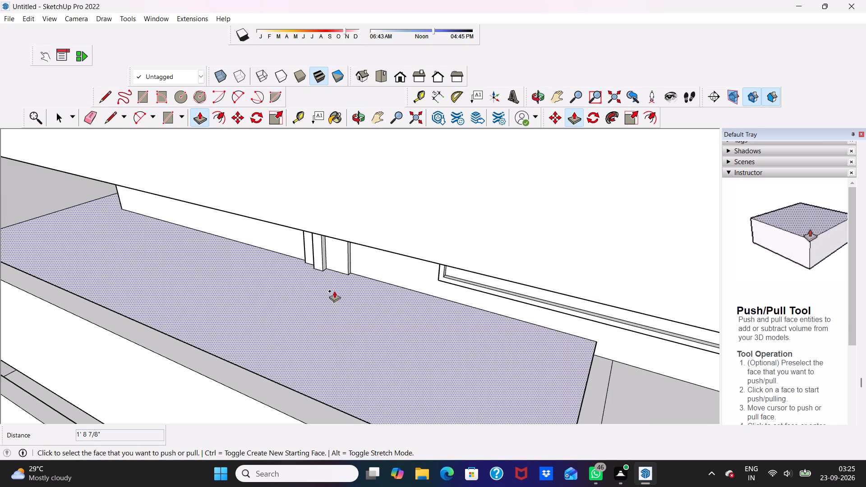
Push/Pull the same middle-storey floor face down by about 8 5/8".
key("space")
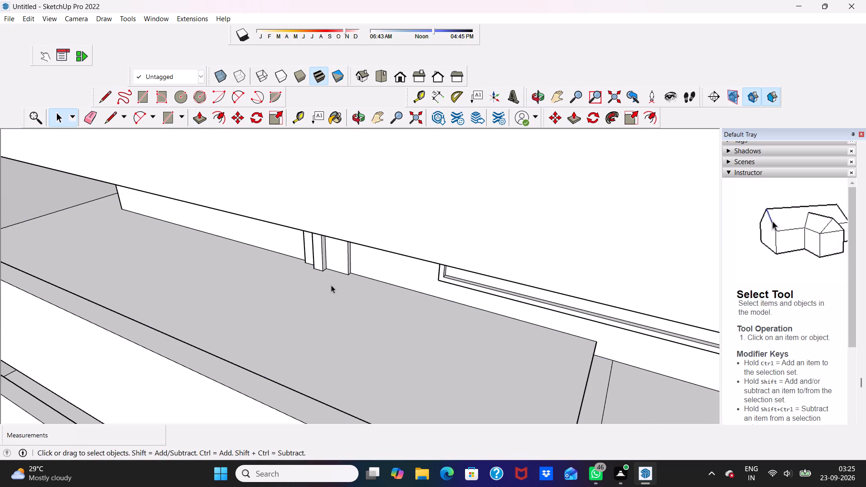
left_click(333, 316)
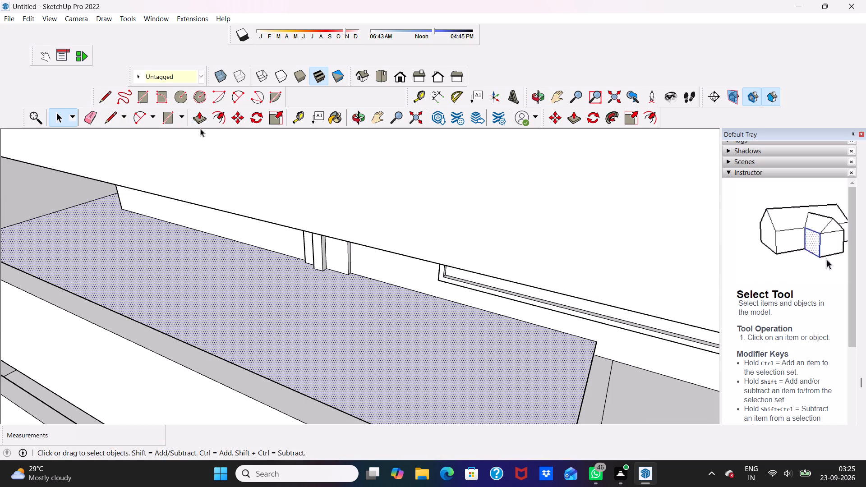
left_click(203, 121)
left_click(286, 342)
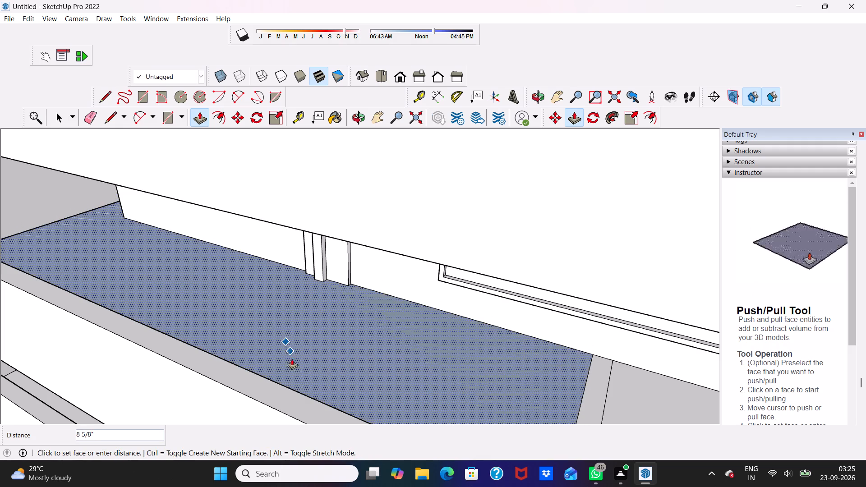
left_click(301, 346)
Push/Pull the middle-storey floor face in front of the door and window wall up by about 11 7/16".
scroll(299, 347, "down", 4)
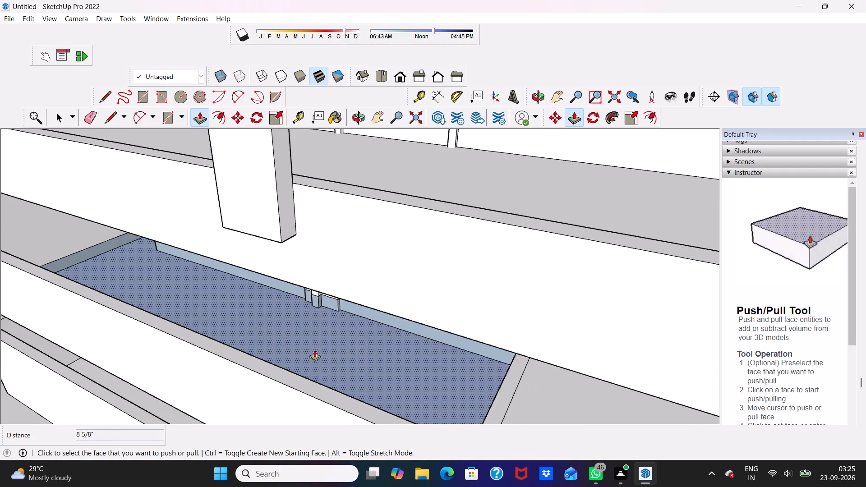
scroll(298, 351, "up", 5)
left_click(286, 345)
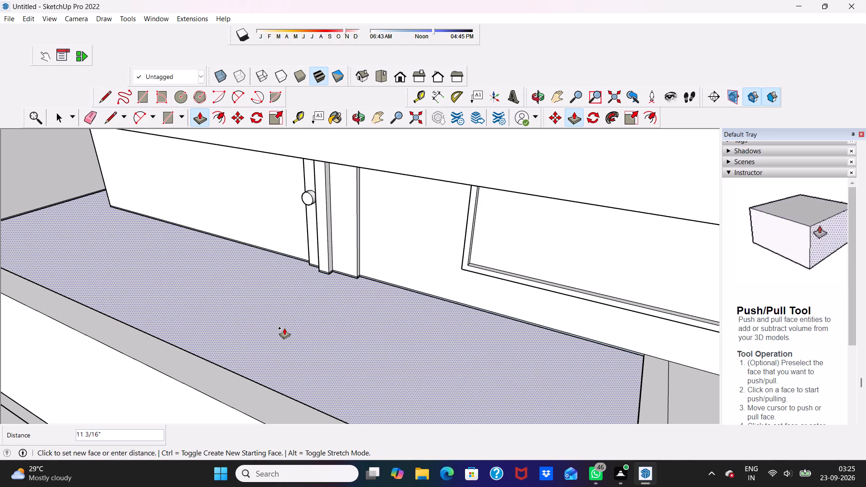
left_click(285, 327)
Push/Pull the narrow underside strip along the front facade's lower edge, above the lowest storey, by about 8 13/16".
scroll(284, 326, "down", 5)
middle_click_drag(293, 317, 373, 266)
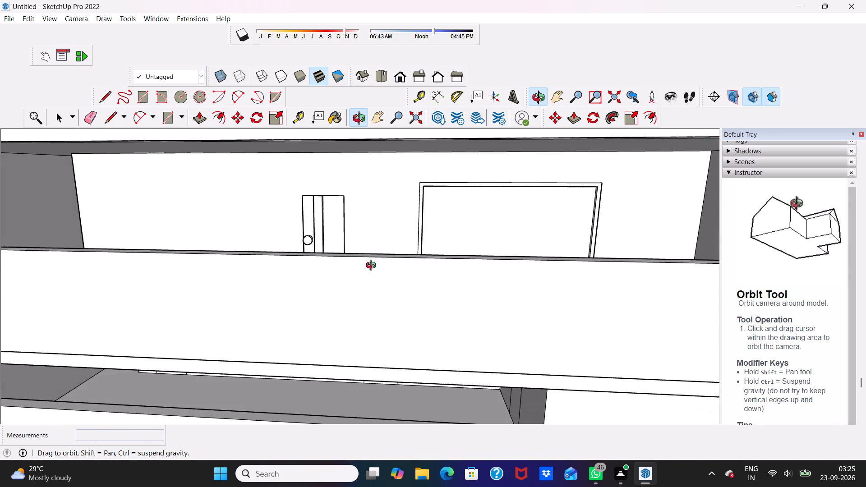
middle_click_drag(373, 266, 428, 208)
middle_click_drag(428, 166, 409, 124)
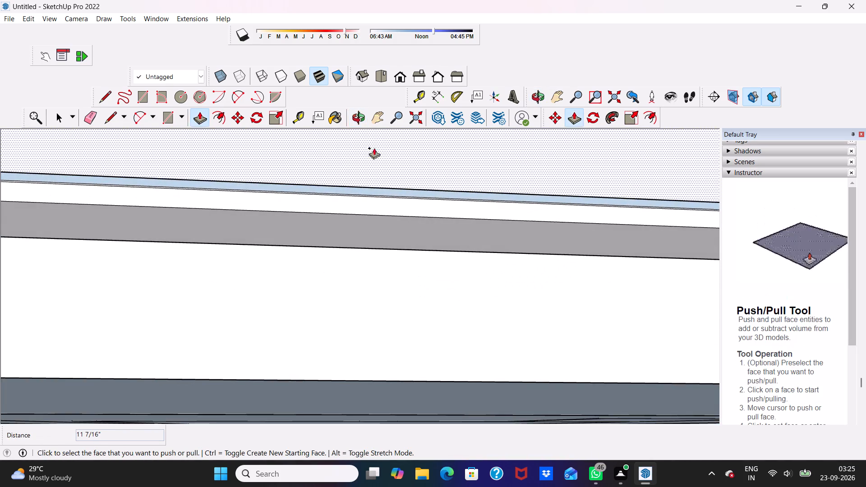
scroll(288, 193, "up", 5)
left_click(290, 184)
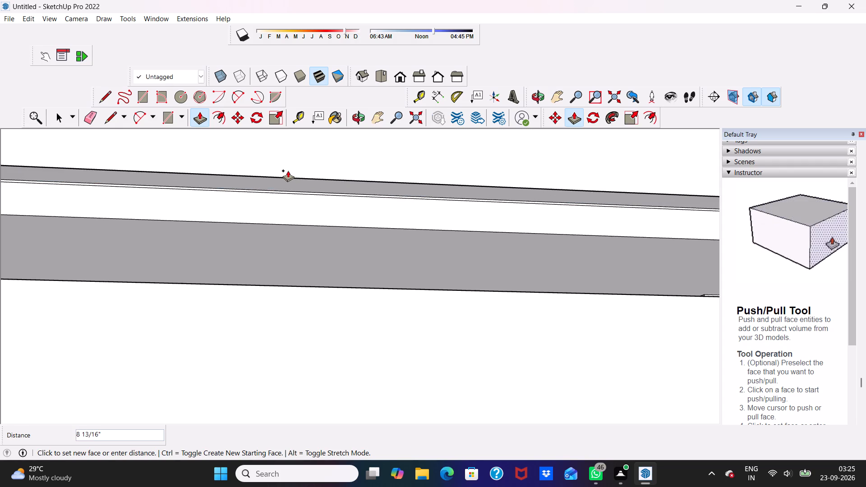
left_click(288, 170)
Push/Pull the narrow underside strip along the side facade's lower edge, above the lowest storey, by about 11 1/4".
scroll(288, 170, "down", 8)
scroll(299, 187, "up", 1)
scroll(300, 189, "down", 10)
middle_click_drag(344, 232, 323, 290)
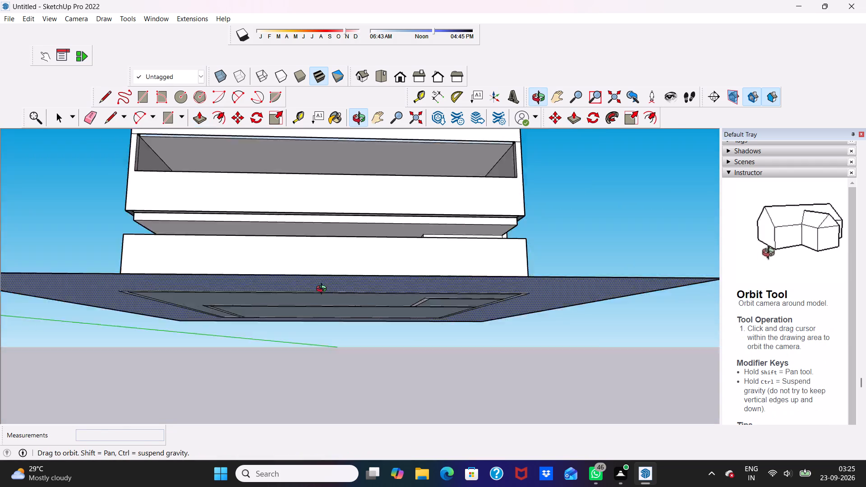
middle_click_drag(323, 290, 510, 272)
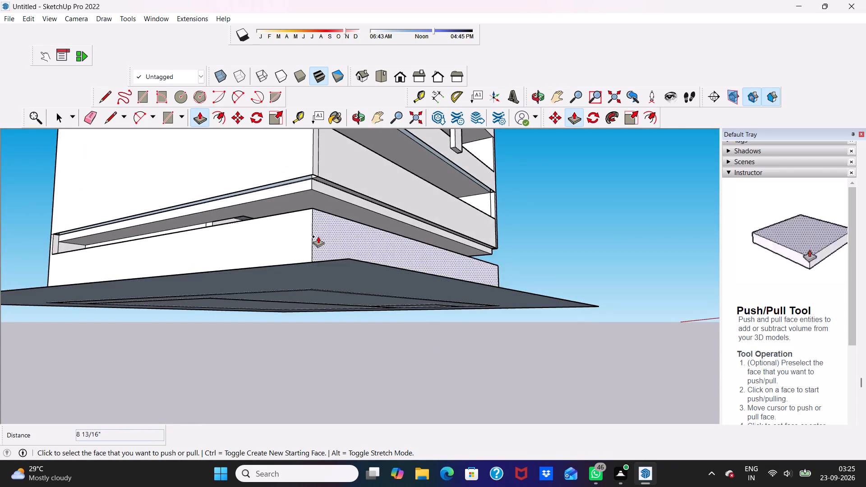
scroll(272, 218, "up", 5)
scroll(289, 162, "up", 4)
left_click(292, 158)
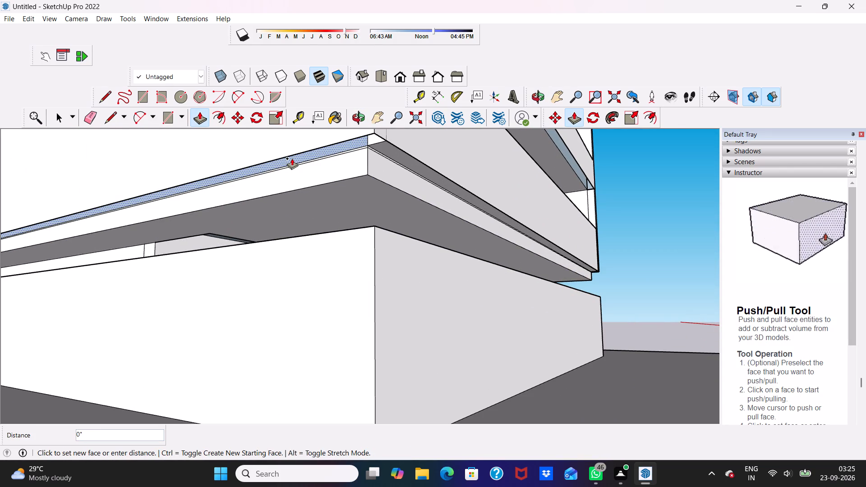
left_click(305, 173)
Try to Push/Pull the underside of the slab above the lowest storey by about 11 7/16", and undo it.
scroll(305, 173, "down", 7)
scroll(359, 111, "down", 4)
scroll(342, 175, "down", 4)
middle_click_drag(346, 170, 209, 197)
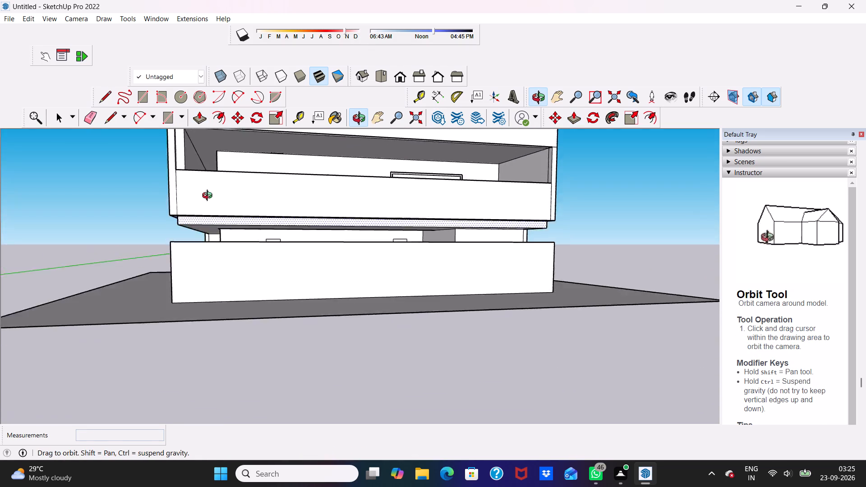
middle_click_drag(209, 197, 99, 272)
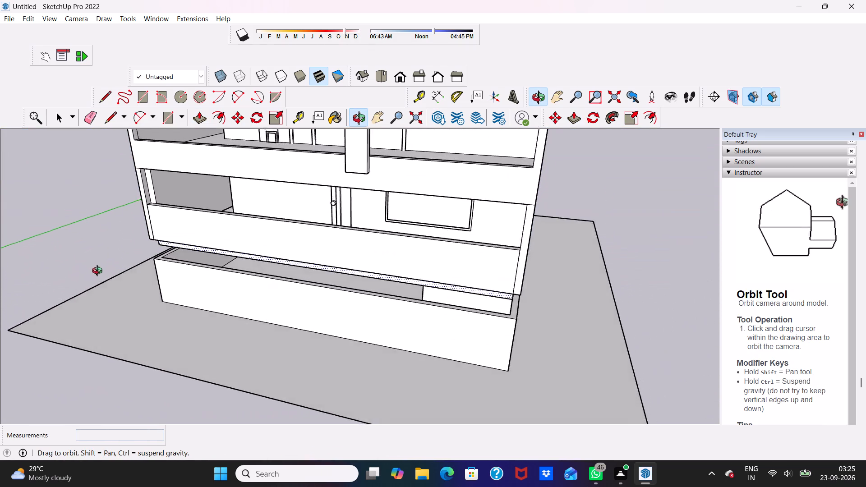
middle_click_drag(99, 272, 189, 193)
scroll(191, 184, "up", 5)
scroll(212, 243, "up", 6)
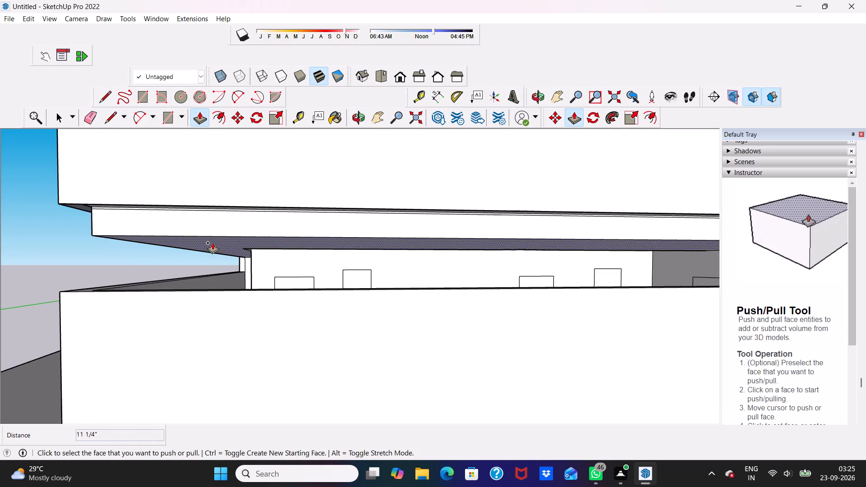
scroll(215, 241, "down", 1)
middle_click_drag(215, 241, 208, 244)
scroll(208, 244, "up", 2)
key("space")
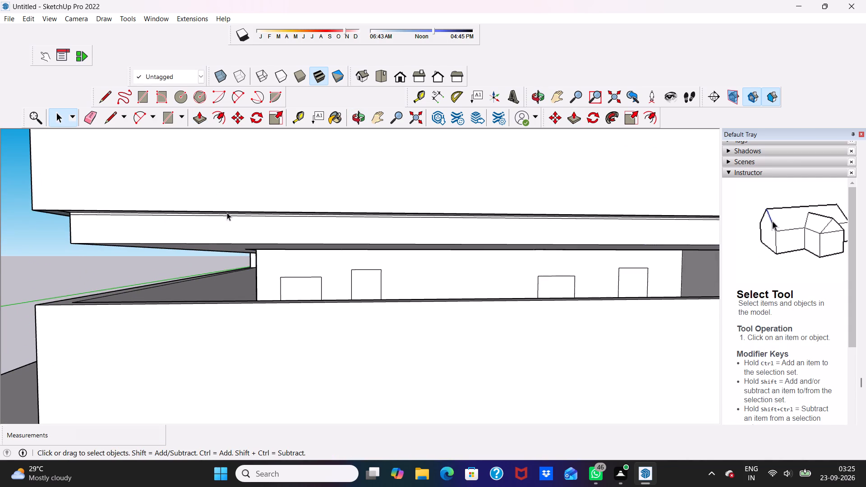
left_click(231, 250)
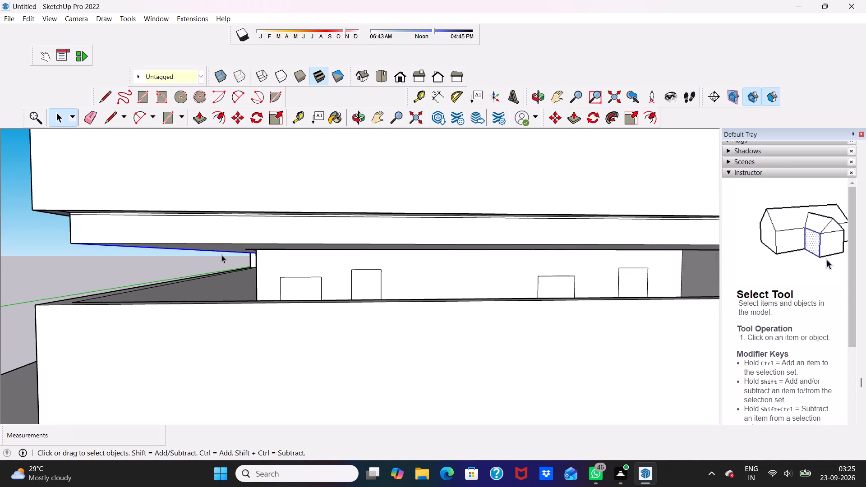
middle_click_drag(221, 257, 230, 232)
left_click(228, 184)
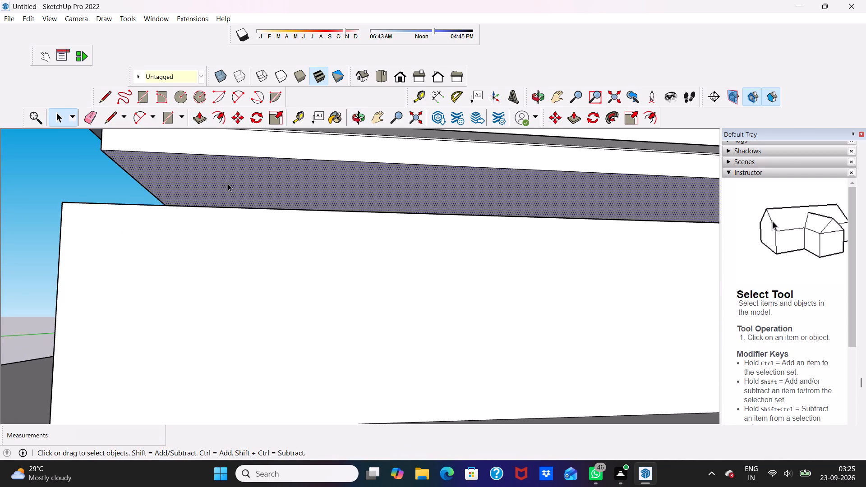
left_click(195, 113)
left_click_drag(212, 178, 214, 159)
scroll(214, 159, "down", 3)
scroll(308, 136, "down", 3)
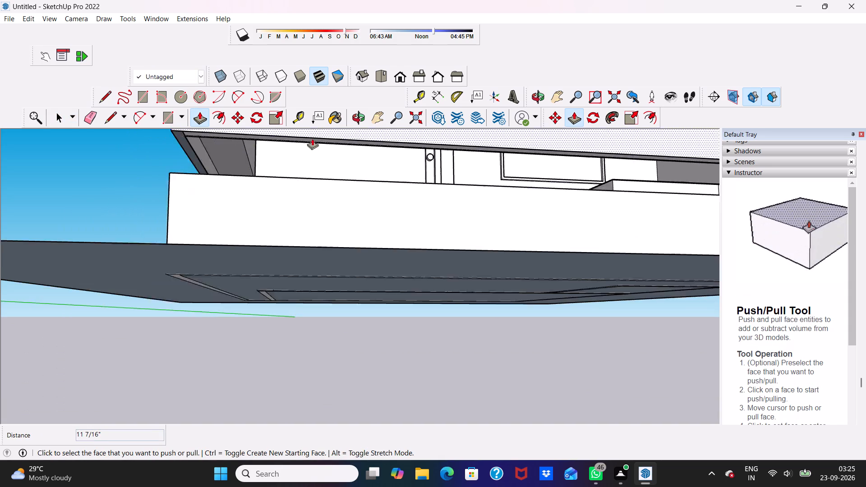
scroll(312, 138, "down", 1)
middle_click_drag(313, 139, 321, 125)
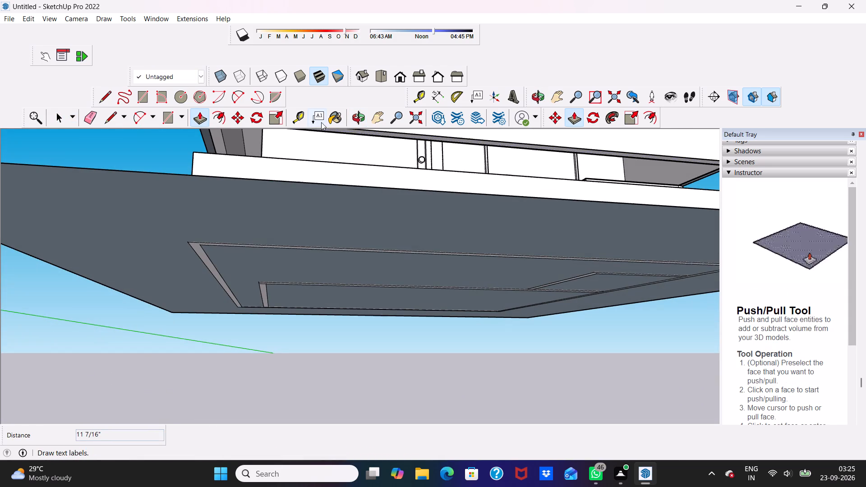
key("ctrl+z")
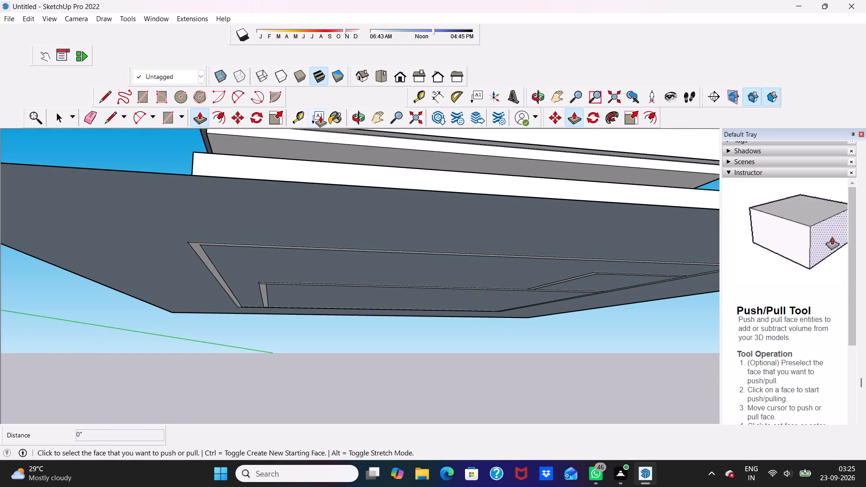
Pull the front edge face of the slab above the lowest storey out 9", flush with the front facade.
scroll(322, 110, "down", 5)
scroll(339, 174, "down", 5)
middle_click_drag(339, 174, 332, 217)
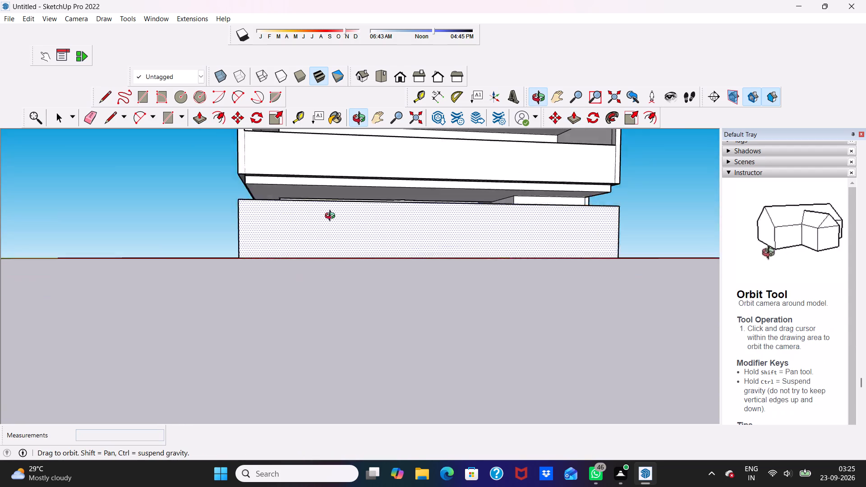
middle_click_drag(332, 217, 318, 248)
scroll(286, 218, "up", 9)
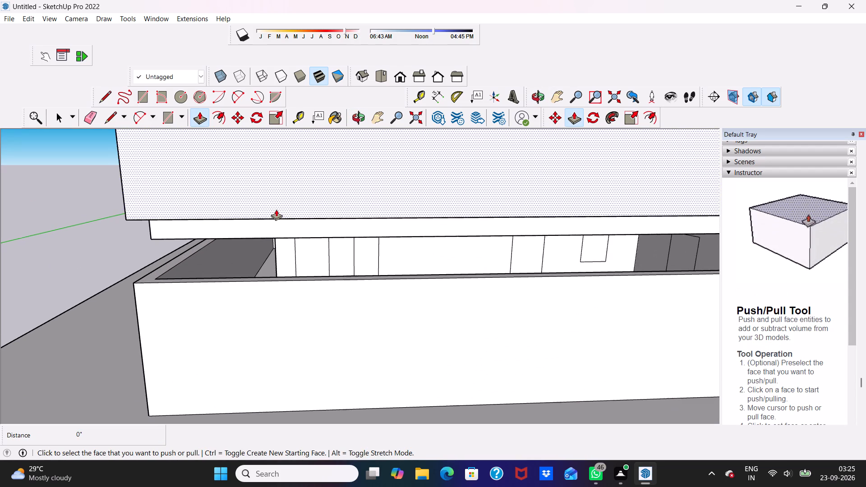
scroll(269, 214, "up", 4)
scroll(166, 226, "up", 4)
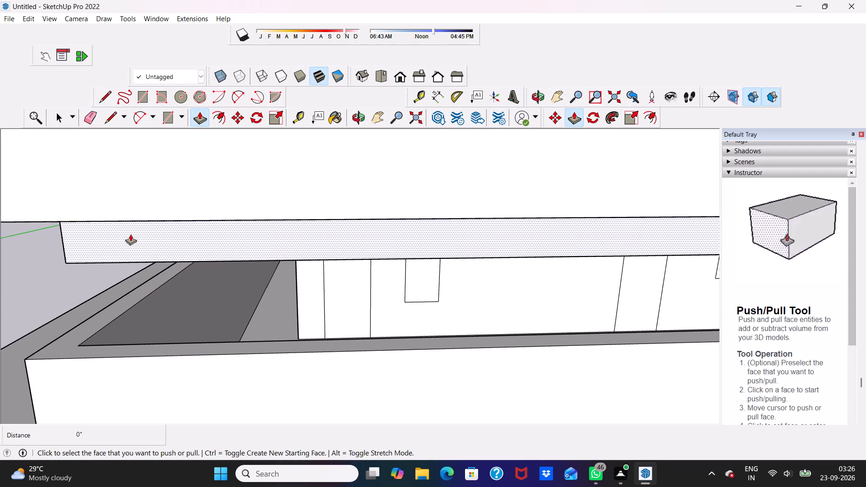
left_click(130, 234)
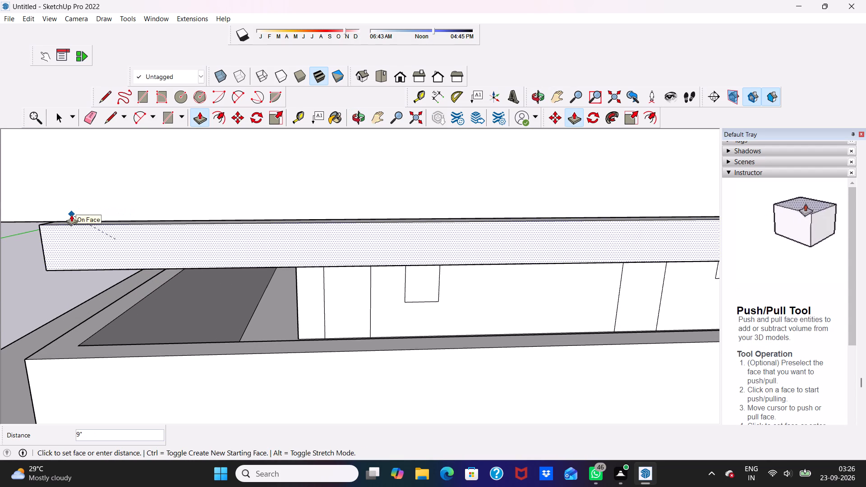
scroll(80, 213, "up", 5)
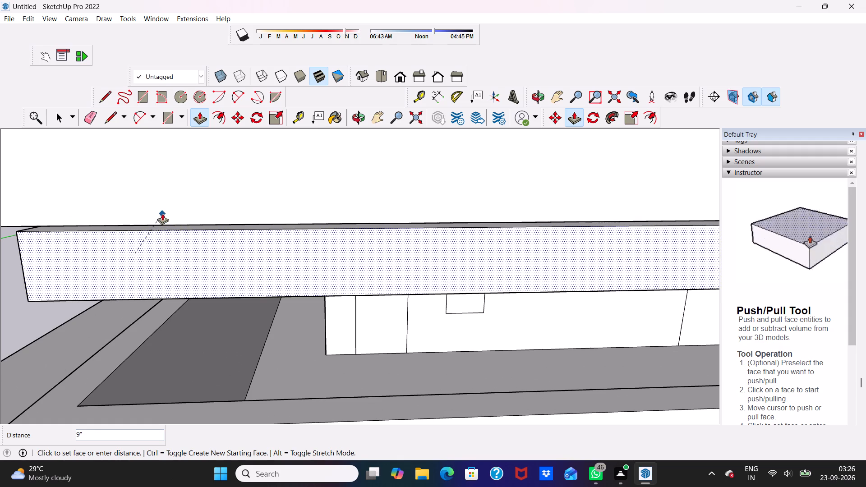
scroll(159, 214, "down", 13)
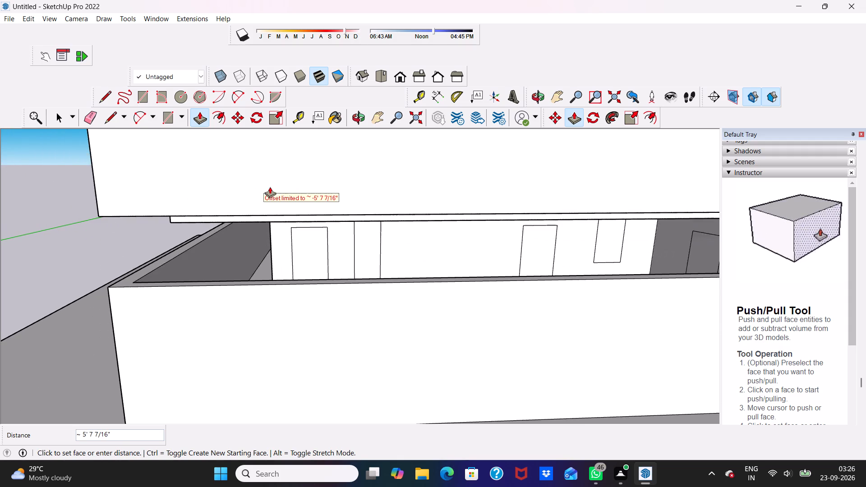
scroll(270, 187, "down", 4)
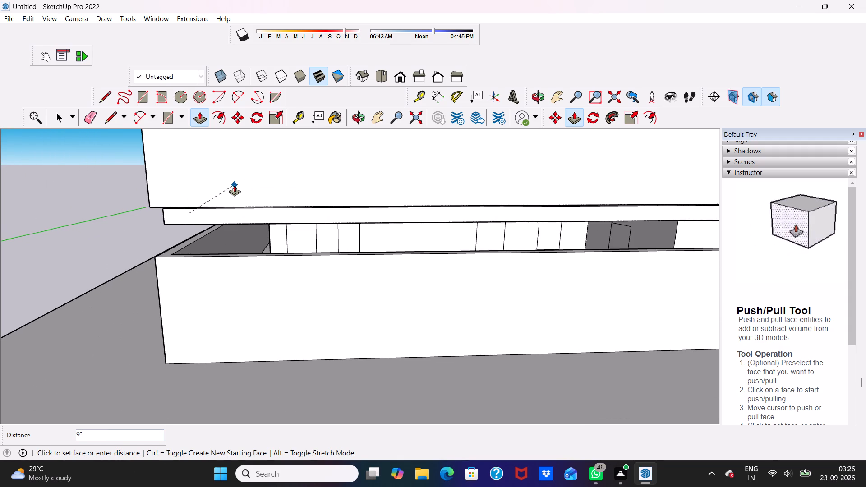
scroll(234, 185, "down", 1)
left_click(235, 183)
Pull the side edge face of the slab above the lowest storey out 9", flush with the side facade.
scroll(188, 160, "down", 3)
middle_click_drag(188, 160, 295, 160)
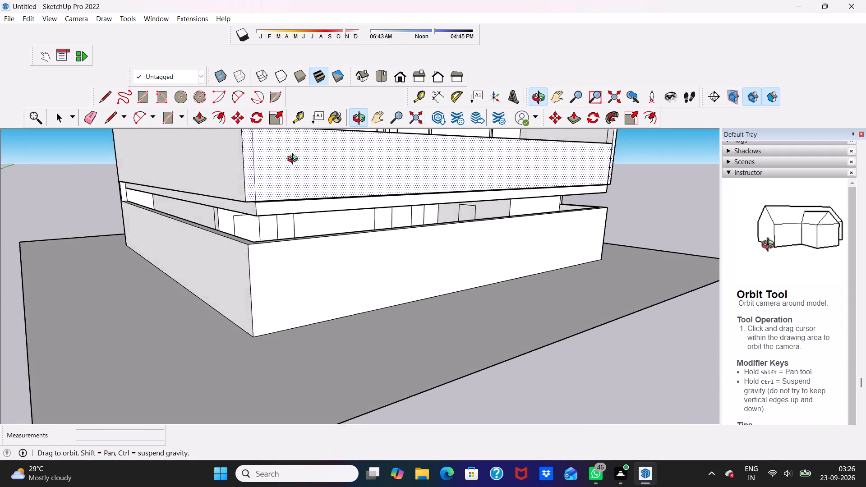
middle_click_drag(295, 160, 386, 158)
scroll(386, 158, "up", 1)
scroll(386, 158, "down", 6)
middle_click_drag(389, 162, 408, 148)
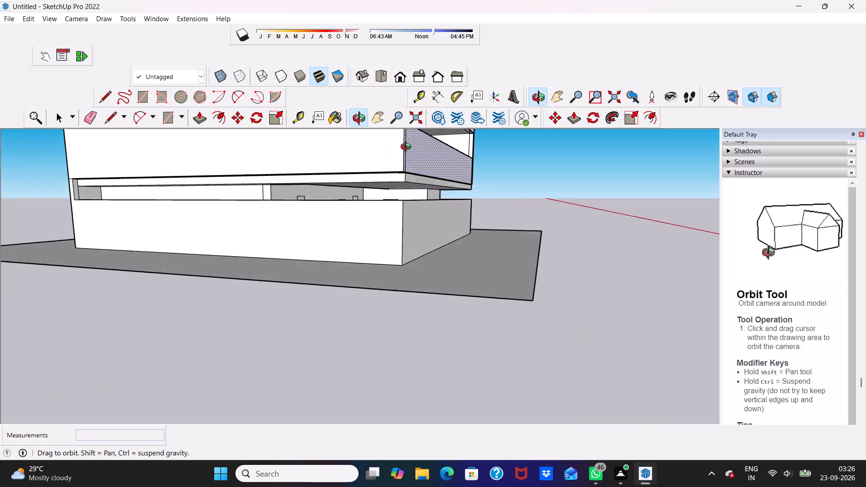
middle_click_drag(408, 148, 88, 300)
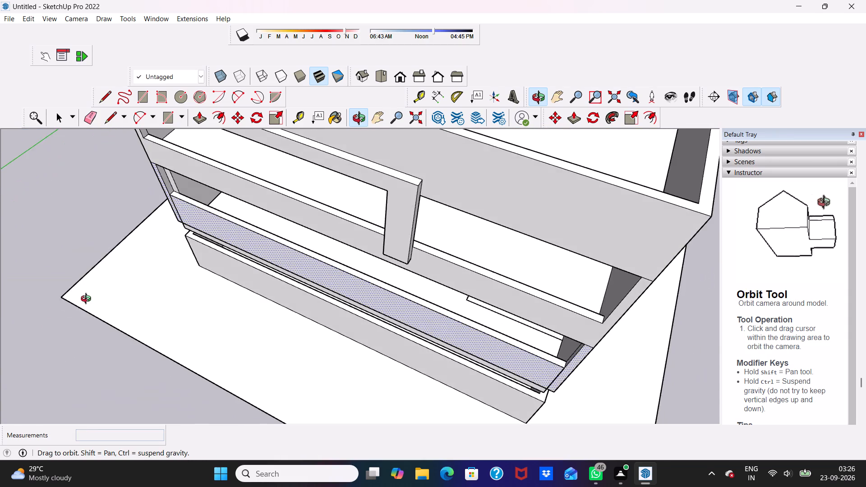
middle_click_drag(88, 300, 197, 217)
scroll(197, 217, "up", 11)
middle_click_drag(205, 237, 336, 211)
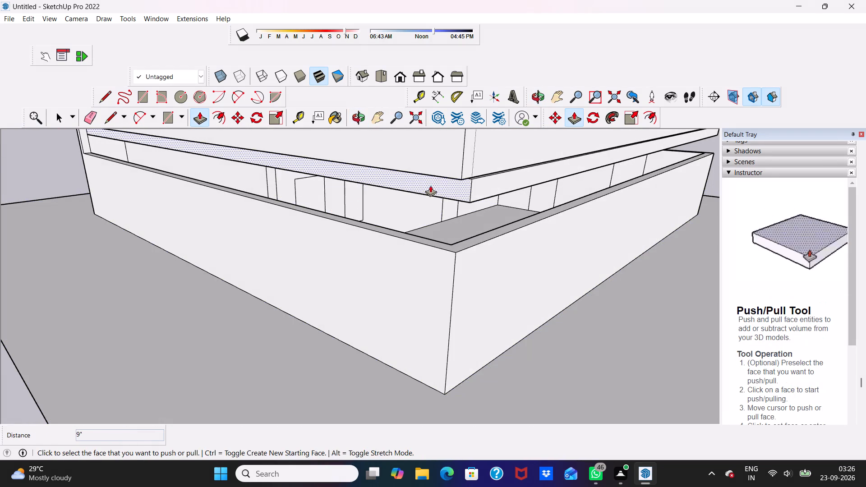
left_click(448, 186)
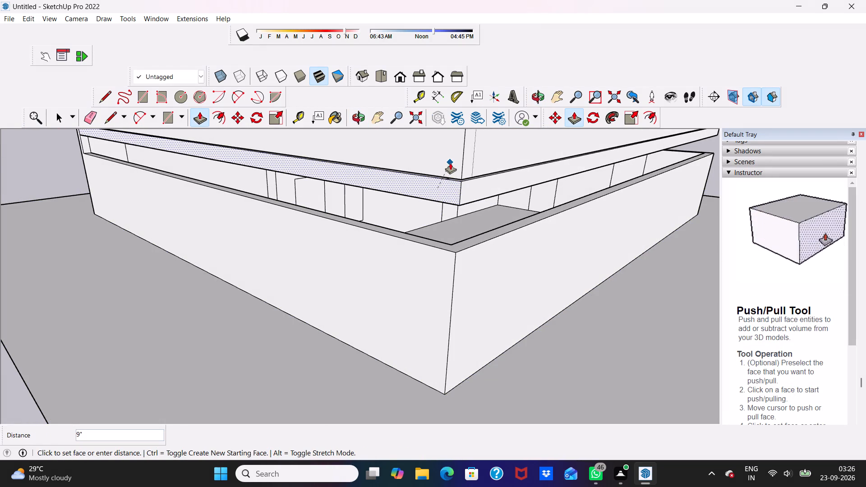
left_click(450, 163)
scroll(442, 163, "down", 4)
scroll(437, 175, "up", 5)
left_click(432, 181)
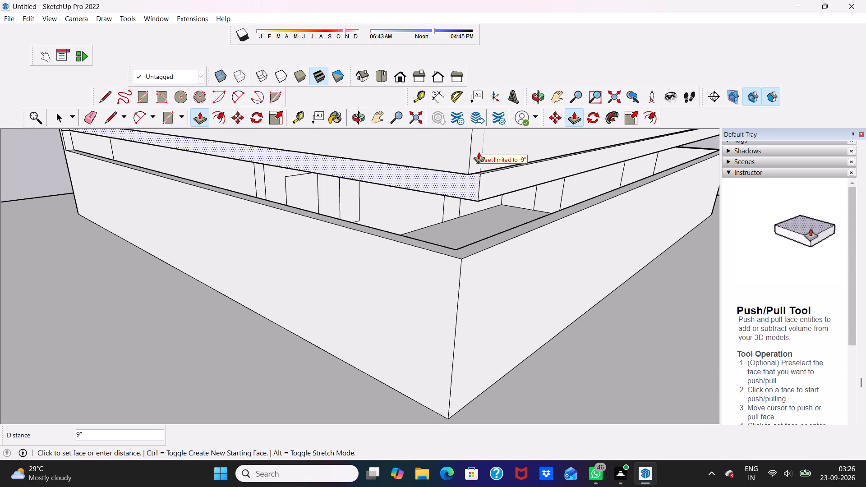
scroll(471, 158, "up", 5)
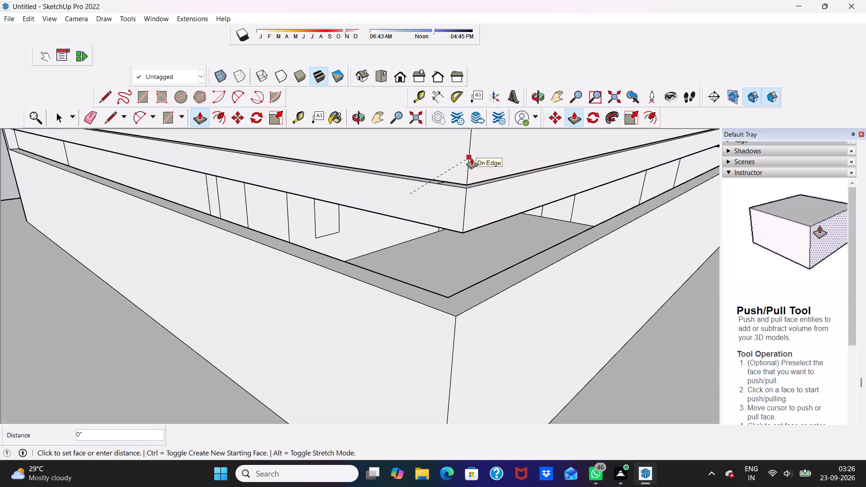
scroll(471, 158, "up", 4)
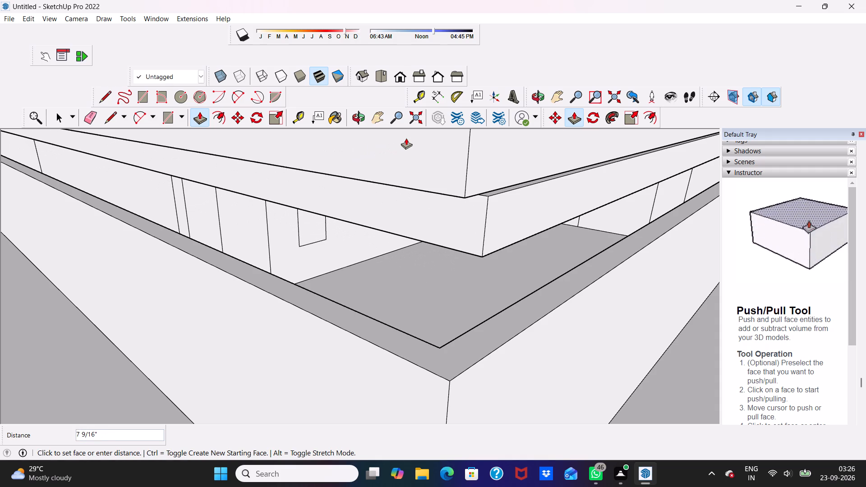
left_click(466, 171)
Erase the lower edge of the long facade's slab edge face above the lowest storey to remove that face.
scroll(466, 171, "down", 5)
middle_click_drag(465, 179, 249, 193)
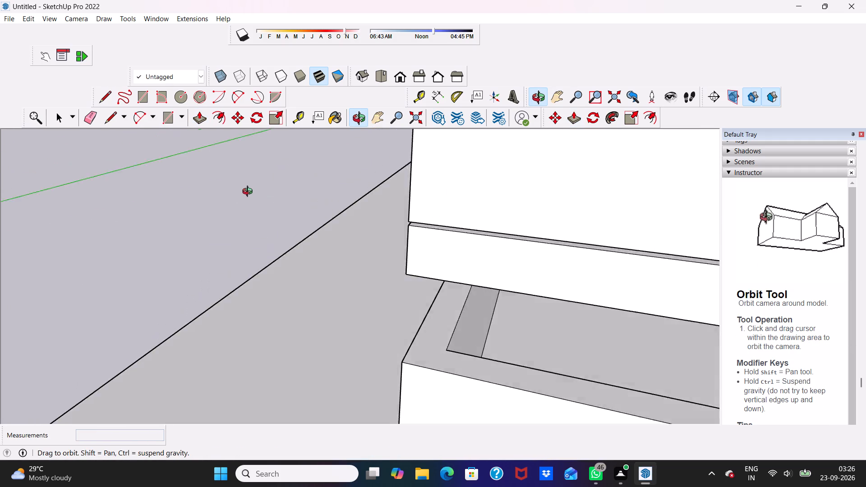
middle_click_drag(249, 193, 277, 115)
scroll(248, 164, "down", 12)
middle_click_drag(488, 197, 428, 197)
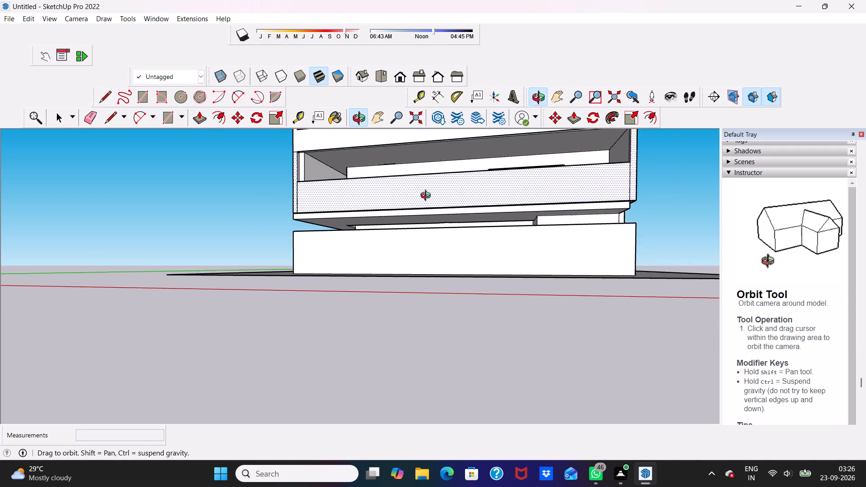
middle_click_drag(428, 197, 346, 205)
scroll(420, 202, "up", 4)
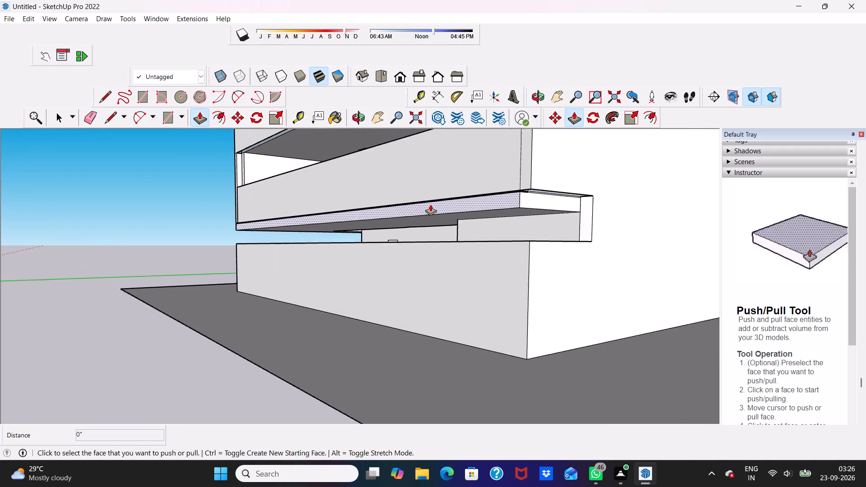
scroll(430, 204, "up", 3)
scroll(585, 180, "up", 8)
scroll(586, 180, "down", 2)
scroll(579, 187, "up", 6)
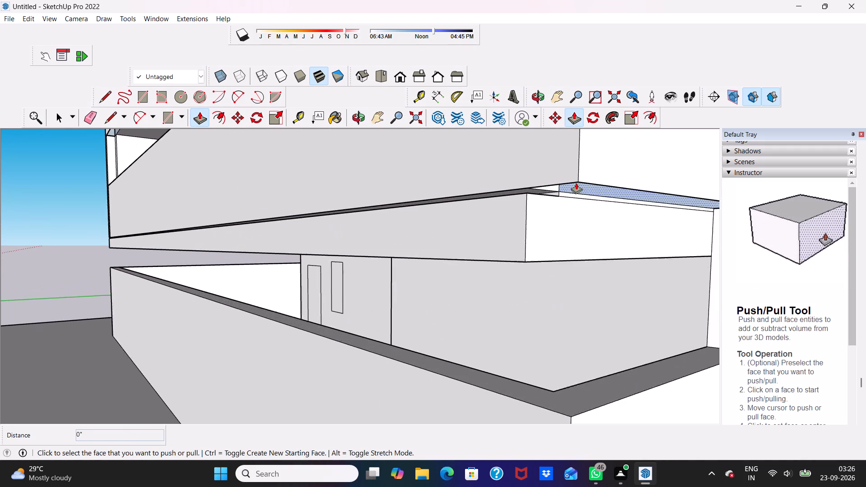
scroll(511, 188, "up", 2)
key("space")
key("space")
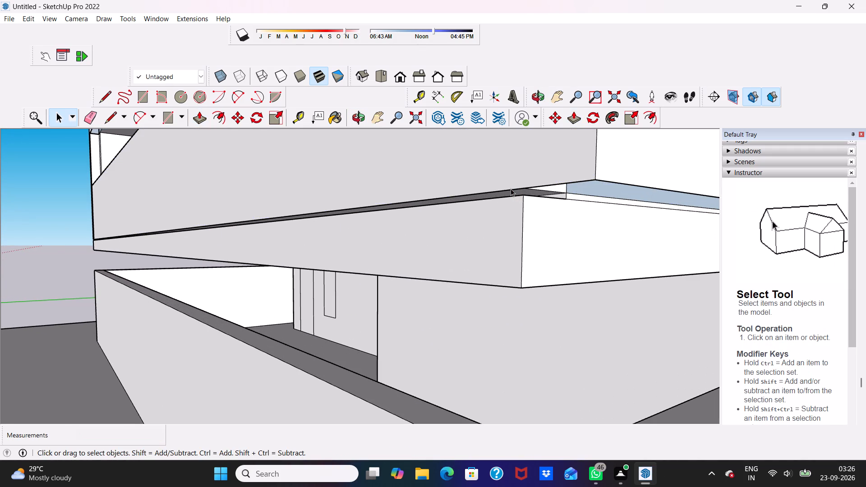
left_click(92, 119)
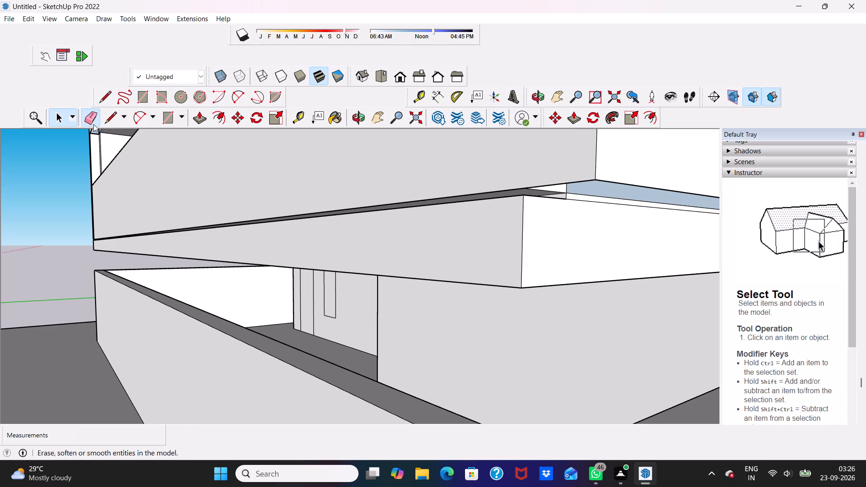
left_click(432, 282)
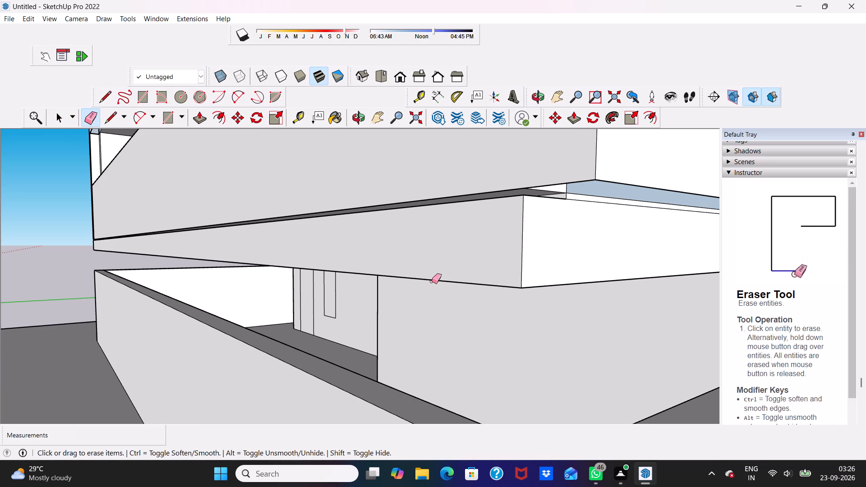
left_click(432, 279)
Erase the edges of the small stepped faces in the recessed strip beneath the slab above the lowest storey.
scroll(430, 278, "down", 4)
middle_click_drag(451, 282, 483, 249)
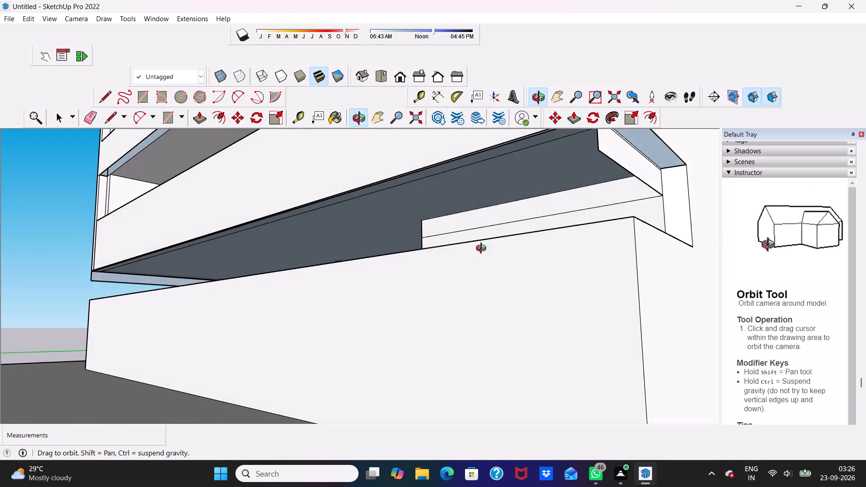
middle_click_drag(483, 249, 559, 259)
scroll(558, 254, "up", 6)
middle_click_drag(361, 242, 445, 240)
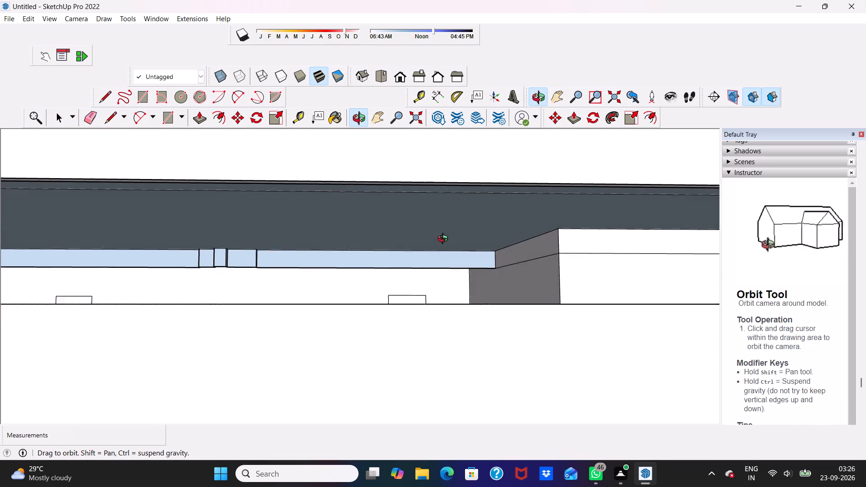
middle_click_drag(445, 240, 483, 234)
scroll(344, 250, "up", 4)
middle_click_drag(286, 267, 193, 283)
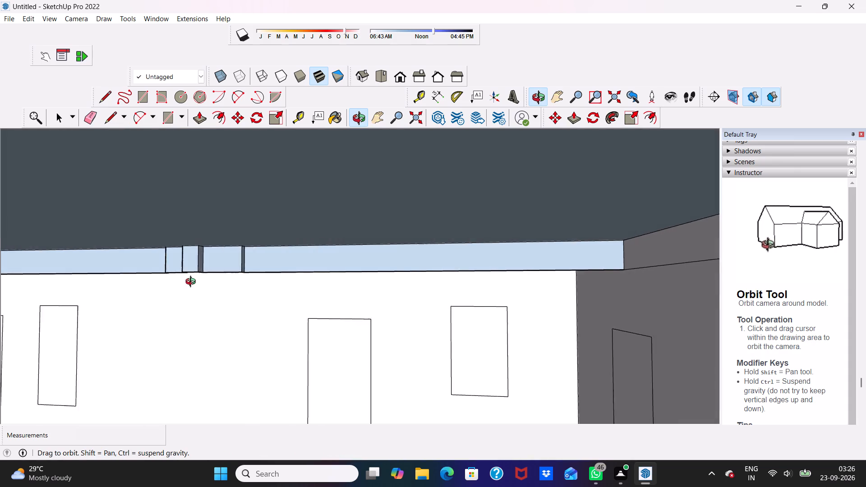
middle_click_drag(193, 283, 180, 265)
scroll(230, 273, "up", 1)
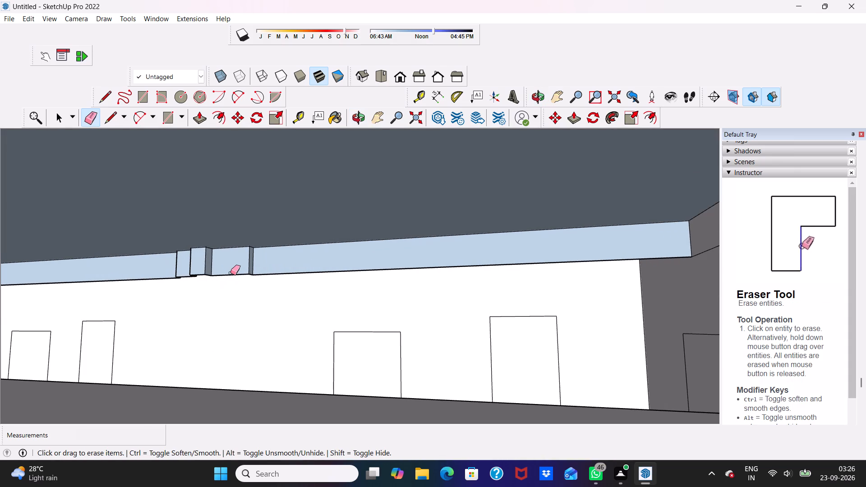
left_click(230, 273)
scroll(230, 272, "down", 13)
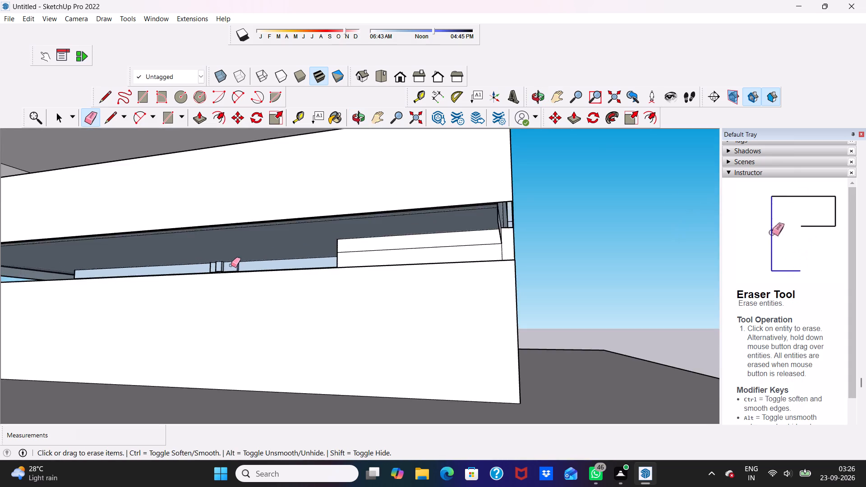
middle_click_drag(231, 265, 293, 248)
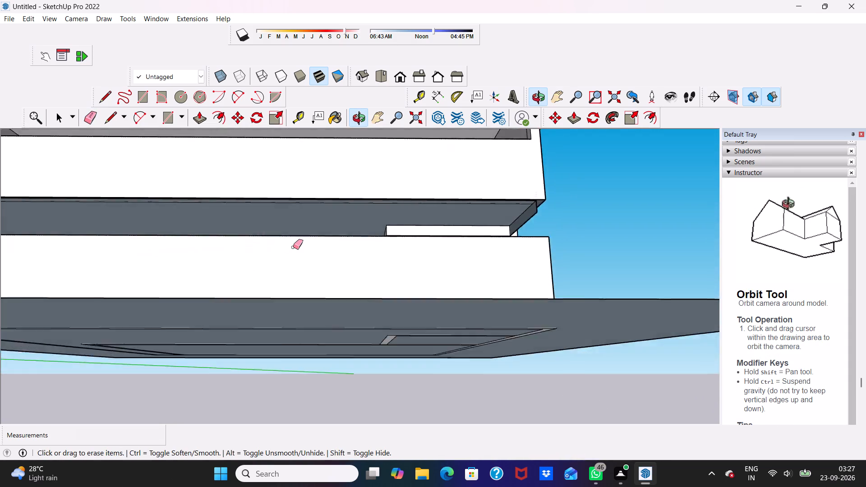
scroll(293, 247, "up", 5)
scroll(273, 213, "up", 1)
middle_click_drag(273, 213, 259, 257)
scroll(259, 257, "up", 4)
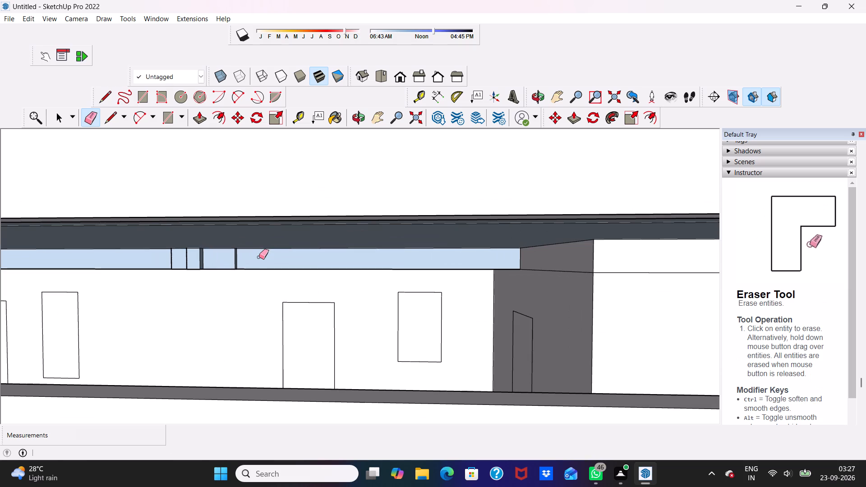
left_click(252, 266)
left_click(250, 271)
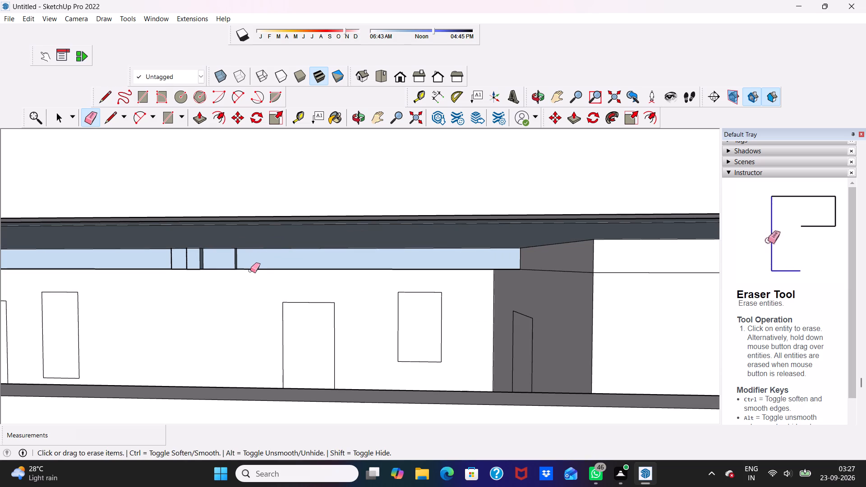
left_click(250, 271)
scroll(250, 271, "up", 6)
double_click(235, 245)
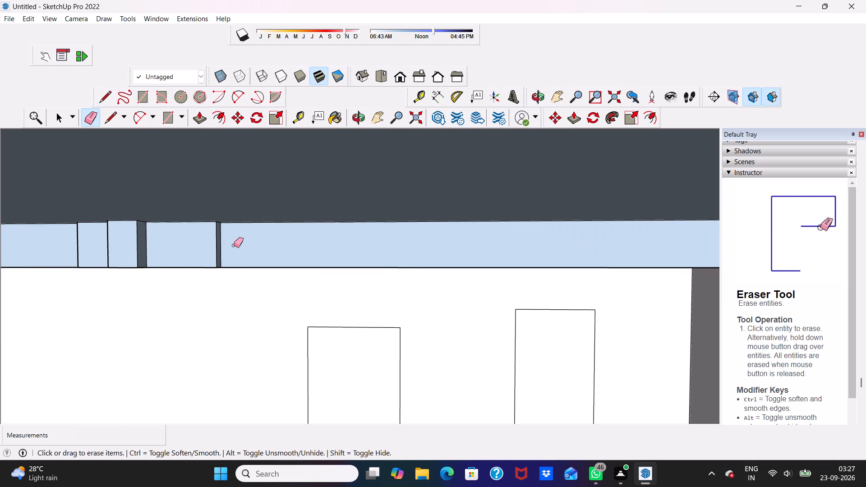
left_click(144, 268)
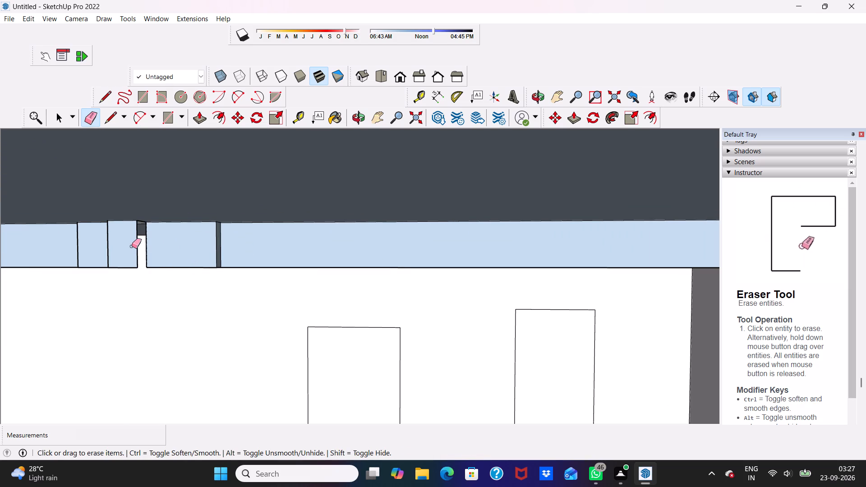
left_click_drag(137, 237, 131, 239)
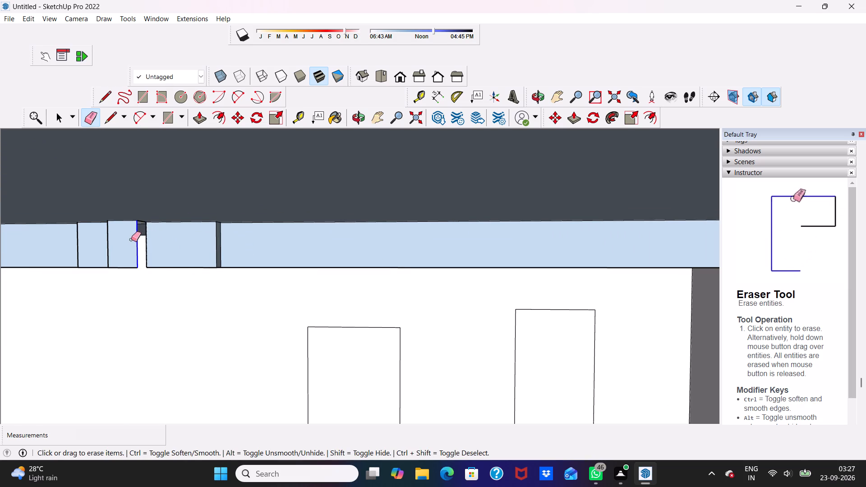
left_click_drag(131, 239, 56, 253)
Erase the edges of the recessed strip beside the steps, along with its outline lines on the adjoining lowest-storey walls.
scroll(189, 253, "down", 1)
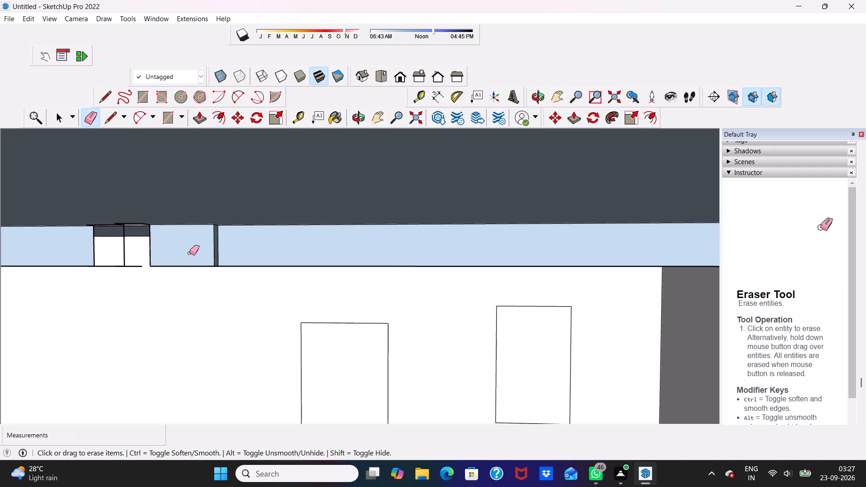
left_click_drag(168, 249, 415, 254)
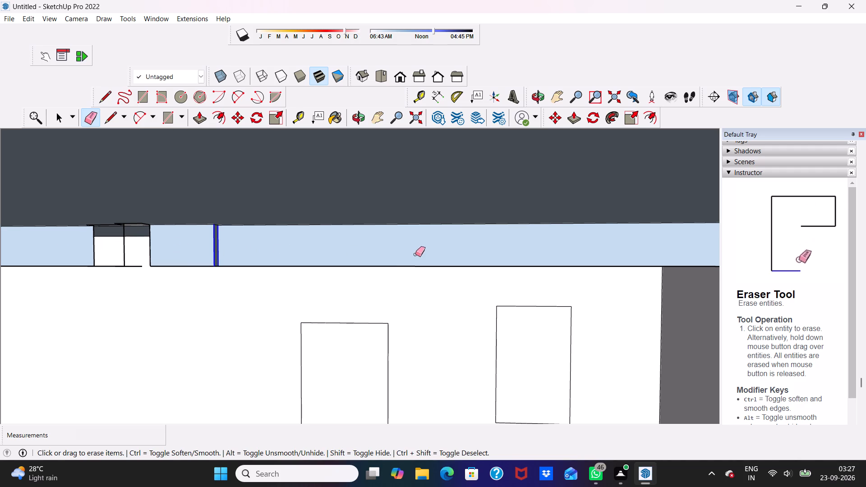
left_click_drag(415, 254, 417, 254)
scroll(416, 251, "down", 9)
scroll(549, 238, "up", 3)
scroll(549, 238, "down", 4)
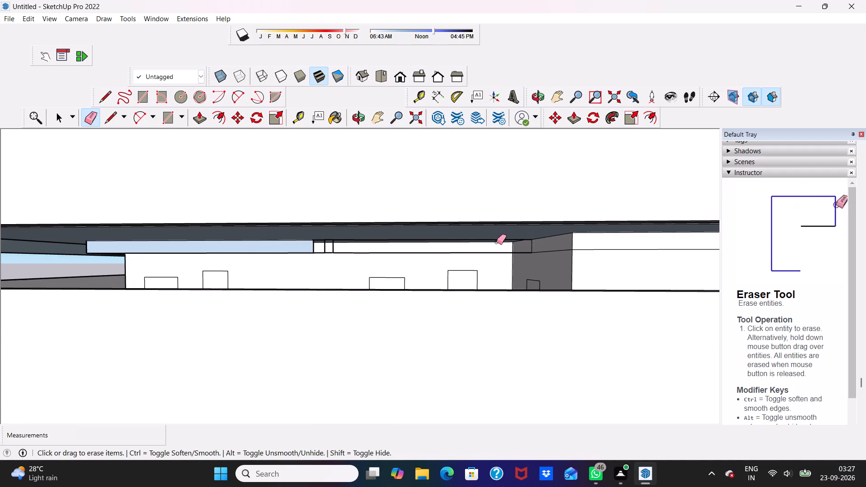
scroll(492, 231, "down", 4)
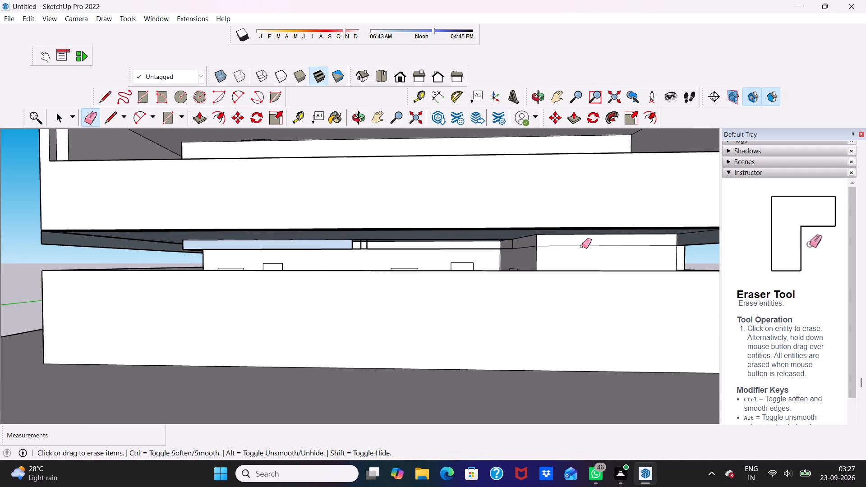
left_click(582, 246)
scroll(501, 254, "up", 10)
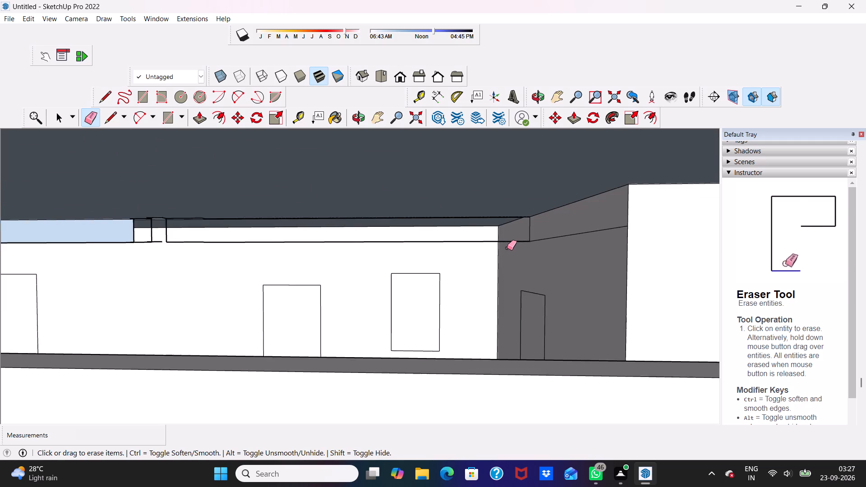
left_click_drag(527, 236, 523, 239)
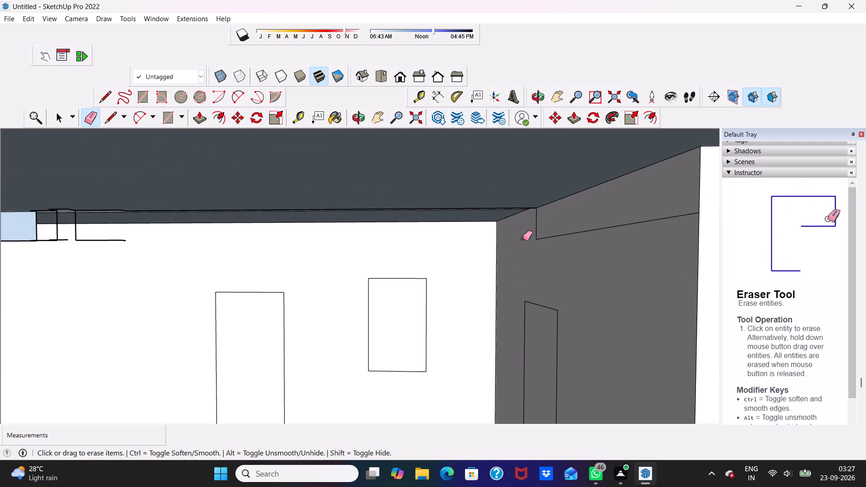
left_click(535, 219)
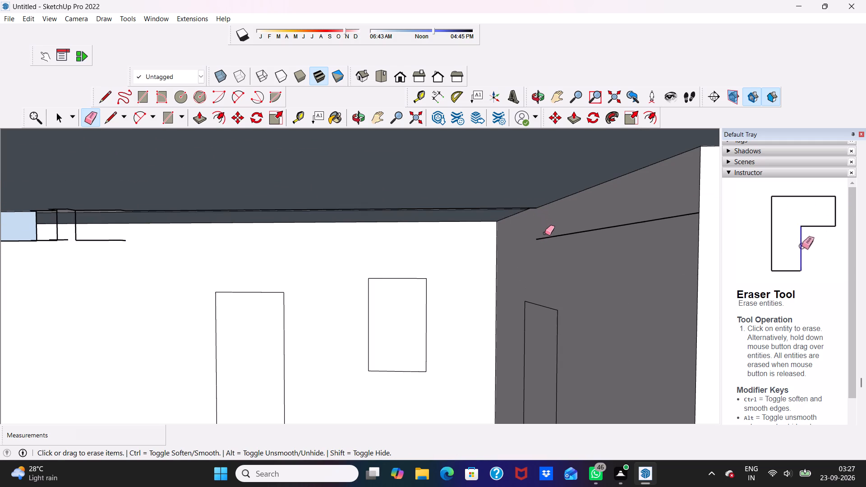
left_click(547, 238)
Erase the lower edge of the short side's slab edge face above the lowest storey, and its leftover vertical edge at the corner.
scroll(472, 229, "down", 8)
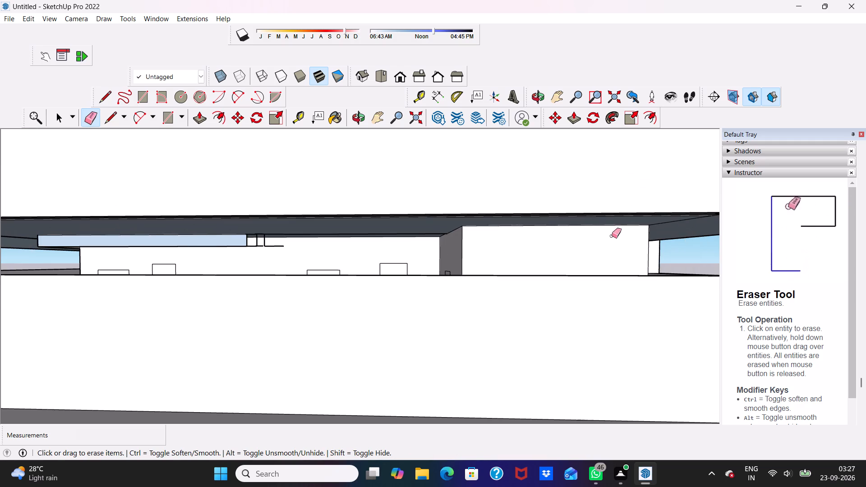
scroll(652, 225, "up", 3)
scroll(331, 244, "down", 5)
scroll(504, 238, "up", 5)
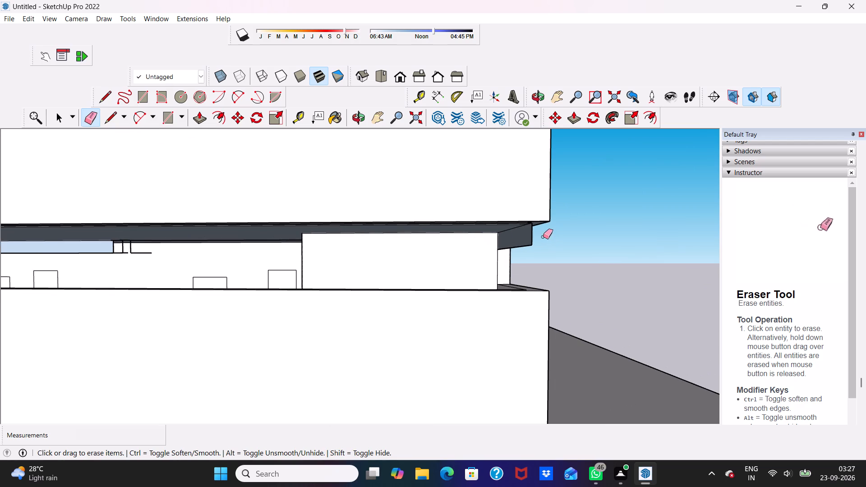
left_click(528, 240)
left_click(530, 239)
middle_click_drag(533, 240, 516, 238)
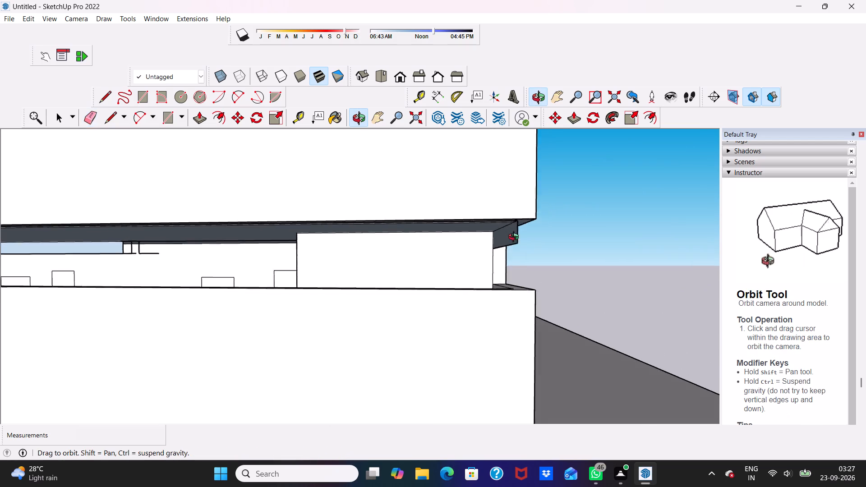
middle_click_drag(516, 238, 427, 230)
scroll(406, 228, "up", 1)
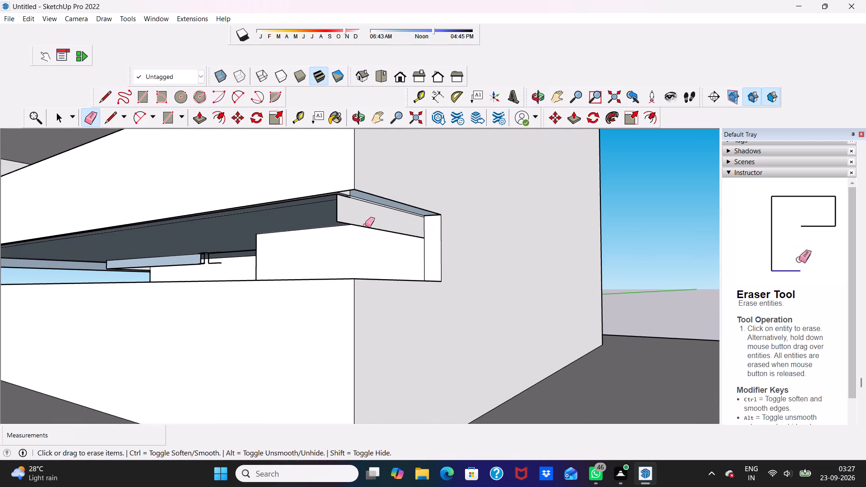
left_click(365, 225)
left_click(361, 227)
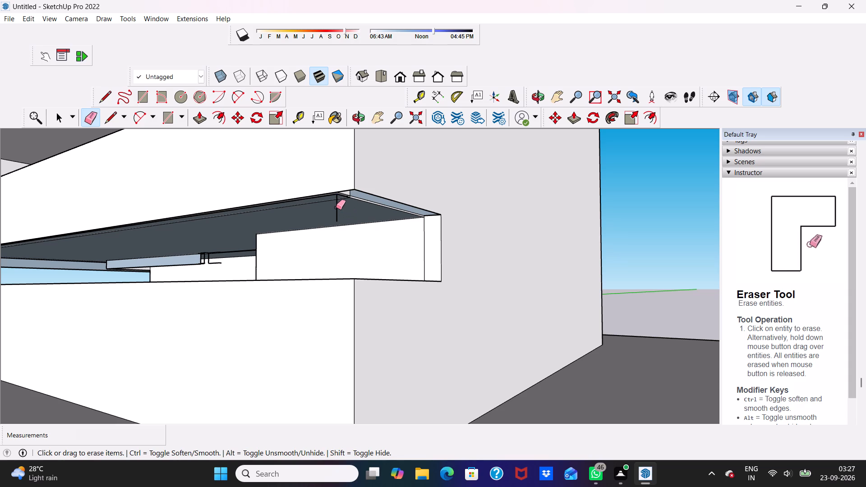
left_click(336, 207)
Erase the lower edge of the remaining slab edge face on the opposite side of the building, above the lowest storey.
scroll(336, 207, "down", 4)
middle_click_drag(330, 208, 449, 196)
scroll(448, 194, "up", 2)
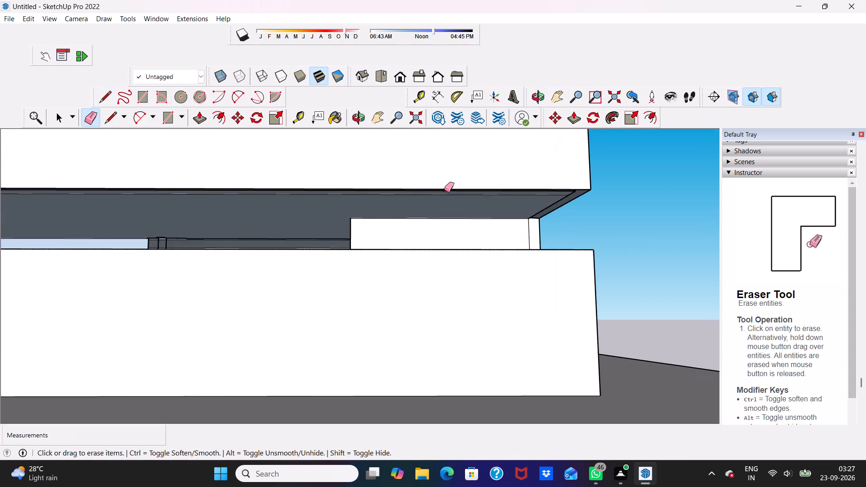
scroll(424, 188, "down", 12)
scroll(332, 178, "down", 5)
scroll(178, 193, "up", 7)
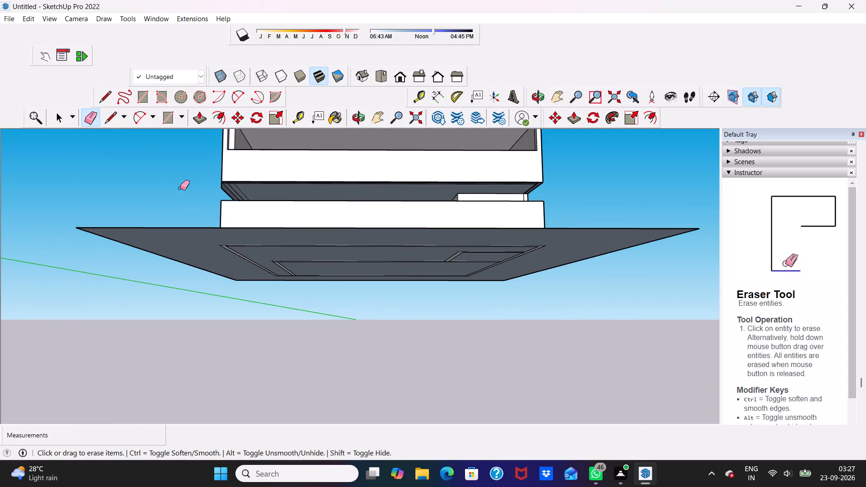
middle_click_drag(180, 188, 305, 242)
scroll(302, 234, "up", 8)
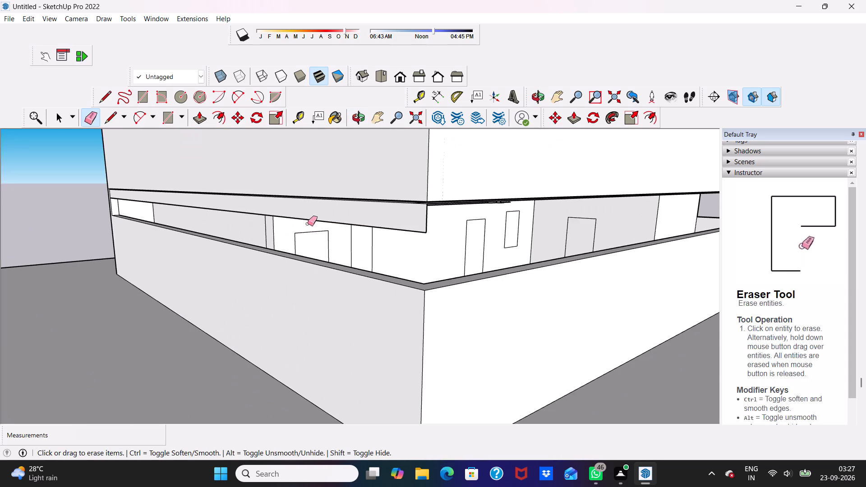
left_click(316, 219)
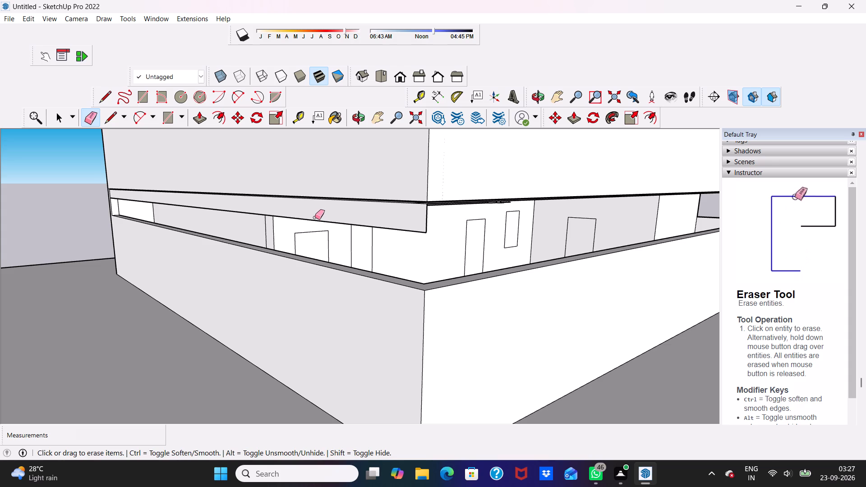
left_click(312, 219)
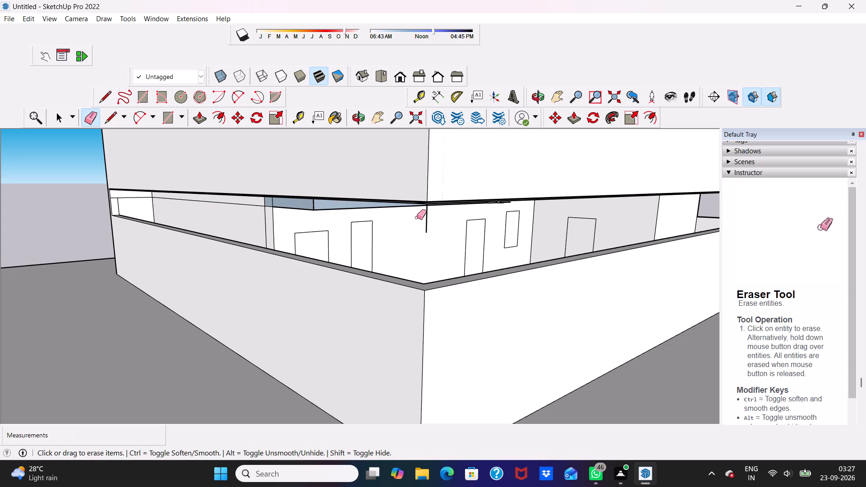
Erase the leftover vertical edge hanging beneath the slab at the building's near corner, above the lowest storey.
left_click(426, 214)
scroll(289, 218, "up", 2)
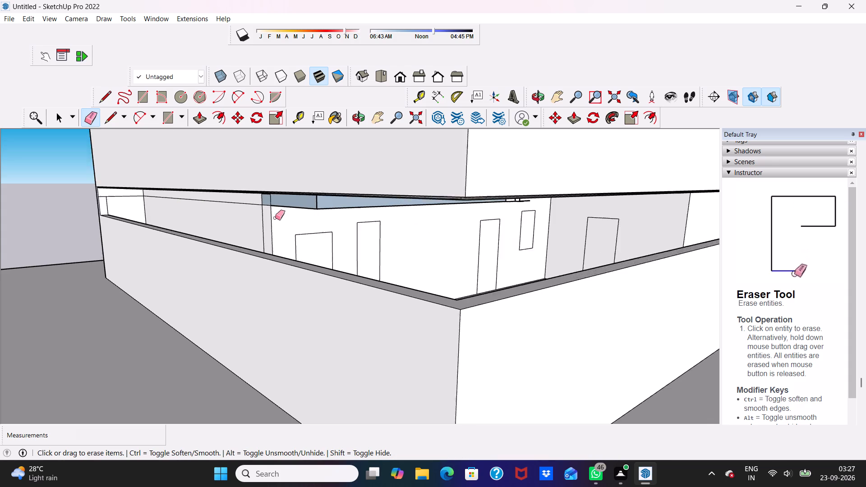
Push/Pull the large underside face of the slab above the lowest storey by about 3 1/16".
scroll(275, 218, "up", 2)
middle_click_drag(221, 208, 140, 193)
scroll(221, 208, "down", 1)
key("space")
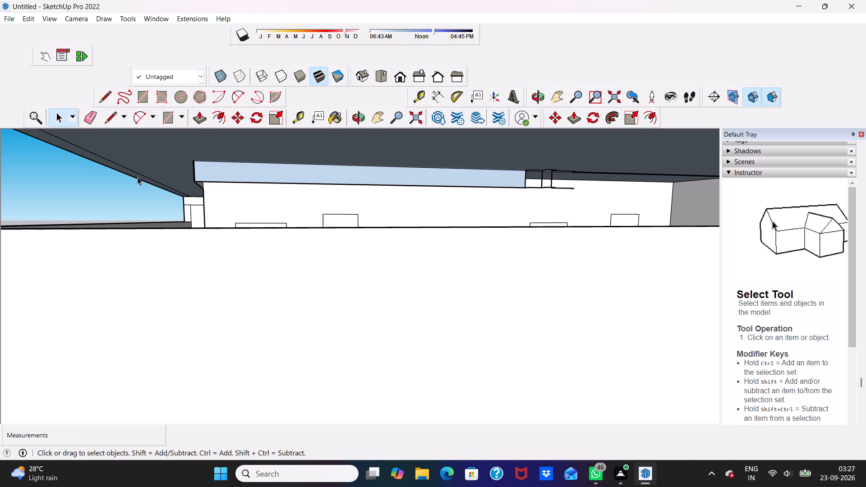
scroll(140, 183, "down", 6)
left_click(119, 172)
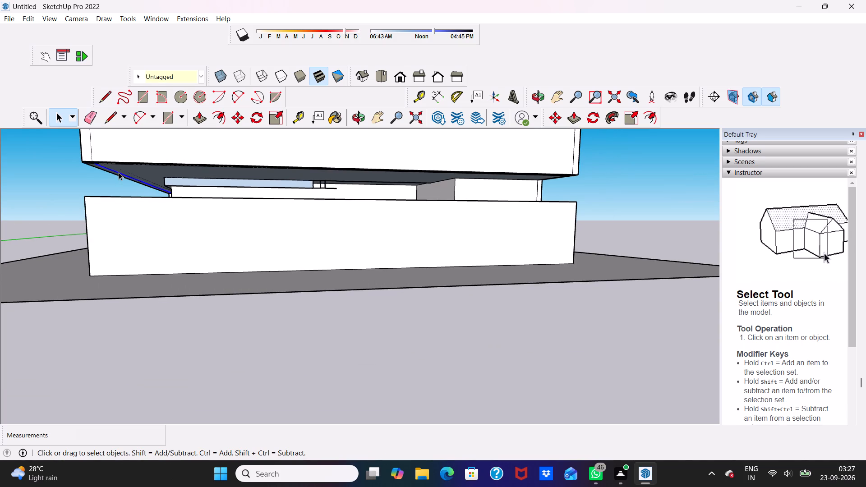
scroll(124, 168, "up", 5)
scroll(161, 170, "up", 1)
middle_click(161, 170)
scroll(161, 170, "down", 1)
scroll(161, 170, "up", 4)
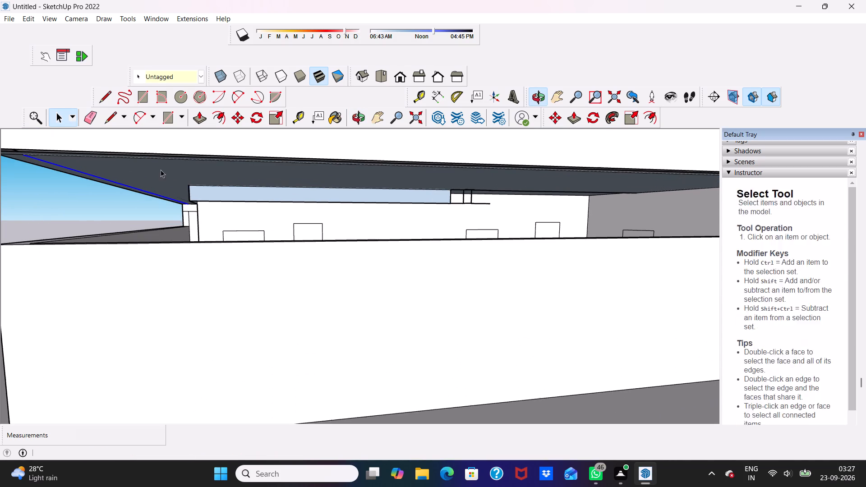
scroll(152, 166, "up", 1)
left_click(152, 167)
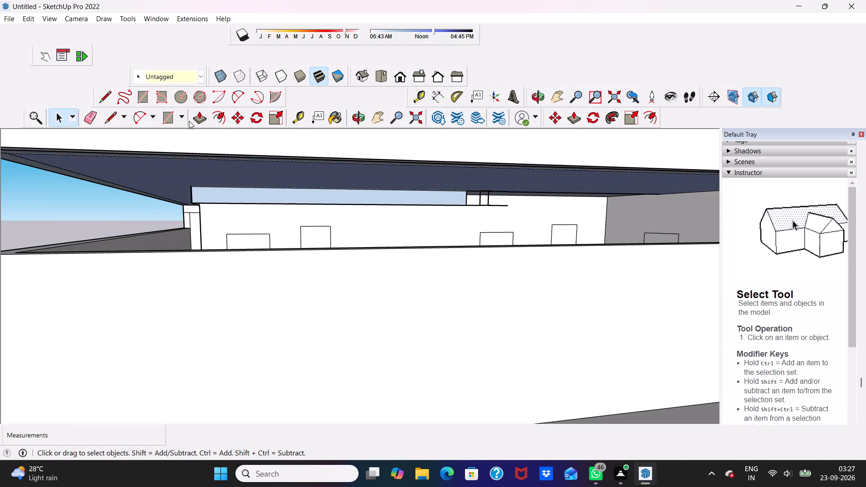
left_click(199, 115)
left_click(141, 174)
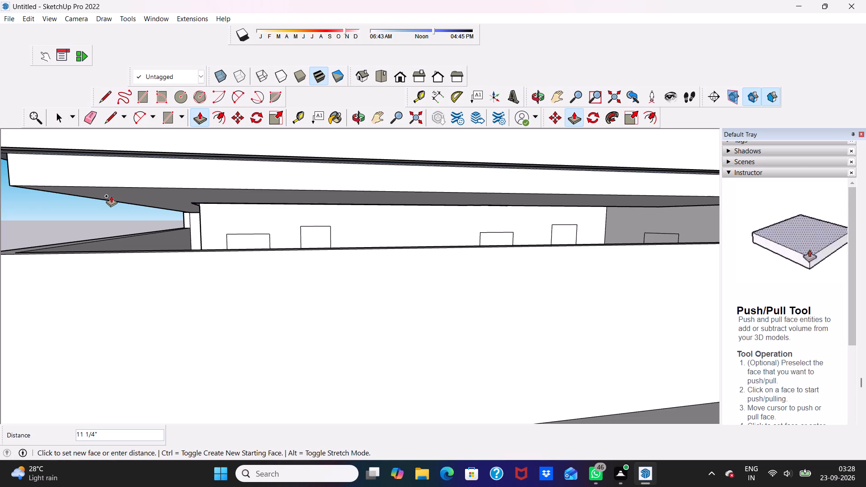
left_click(107, 166)
Push/Pull the narrow underside strip along the slab's short side by about 1 13/16".
scroll(107, 166, "down", 1)
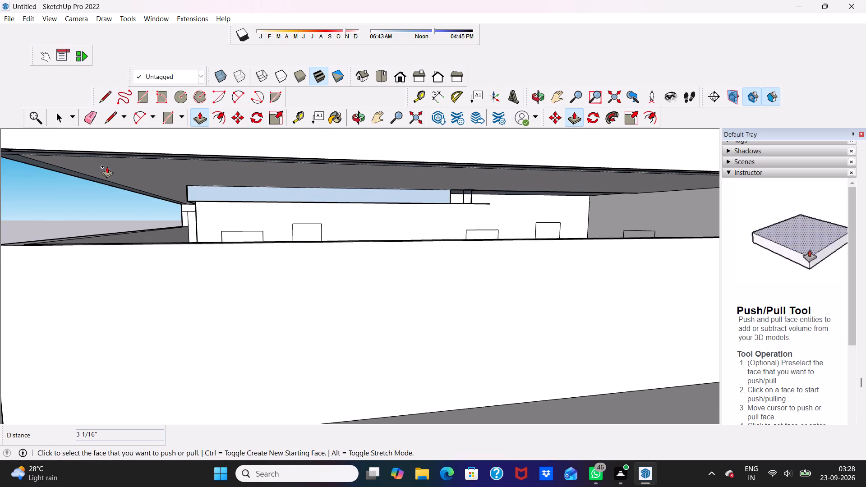
scroll(88, 175, "up", 9)
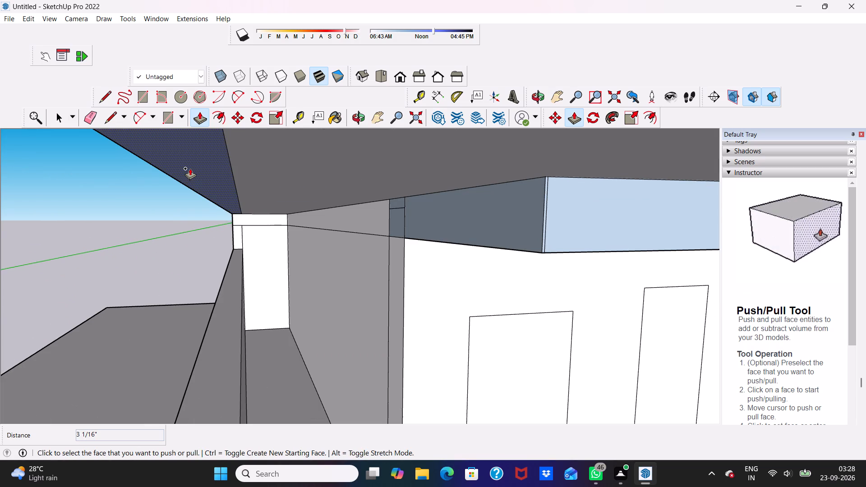
left_click(190, 168)
left_click(270, 156)
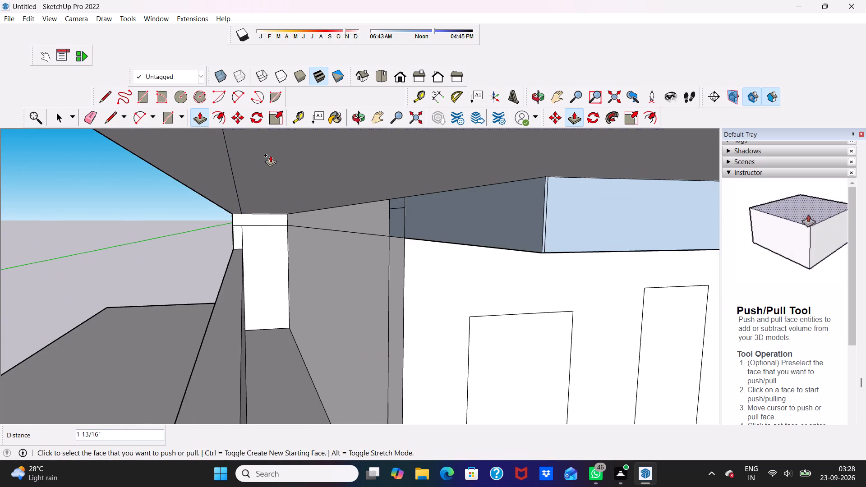
Push/Pull the narrow underside strip along the slab's long side by about 1/4".
scroll(221, 137, "down", 6)
scroll(164, 211, "down", 6)
scroll(253, 176, "down", 2)
scroll(501, 208, "down", 1)
scroll(502, 208, "up", 6)
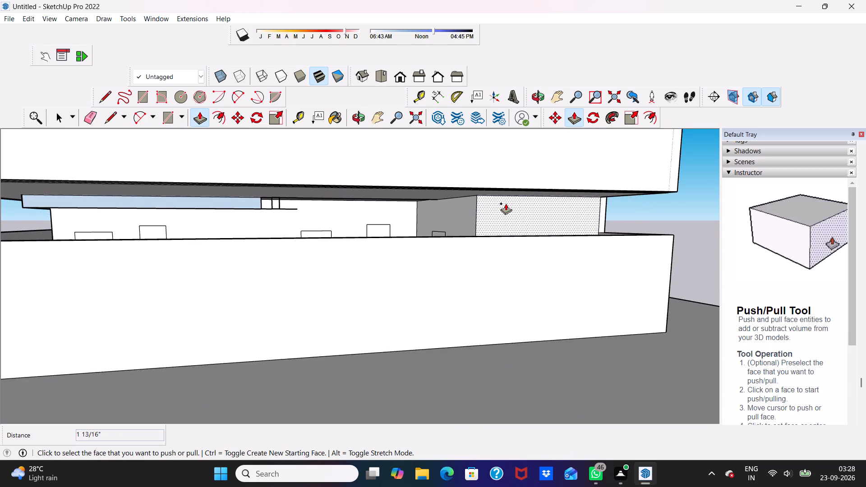
middle_click_drag(506, 203, 491, 158)
scroll(629, 120, "up", 4)
scroll(582, 151, "up", 3)
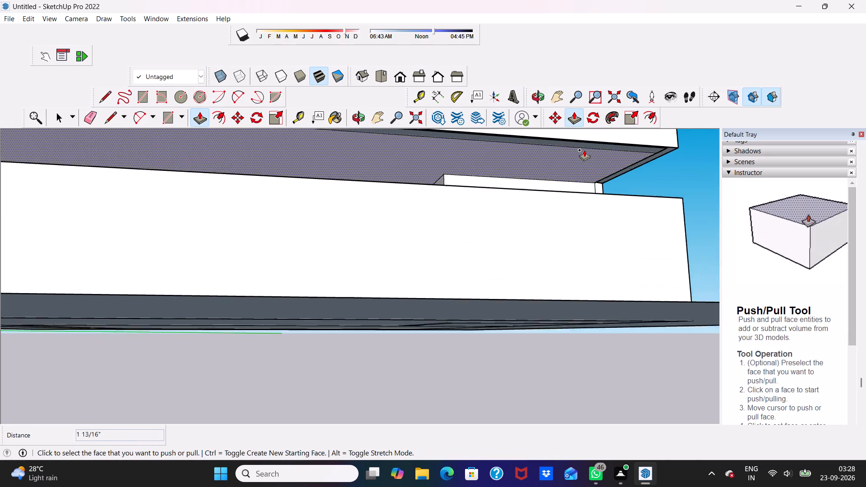
scroll(584, 150, "up", 3)
left_click(612, 142)
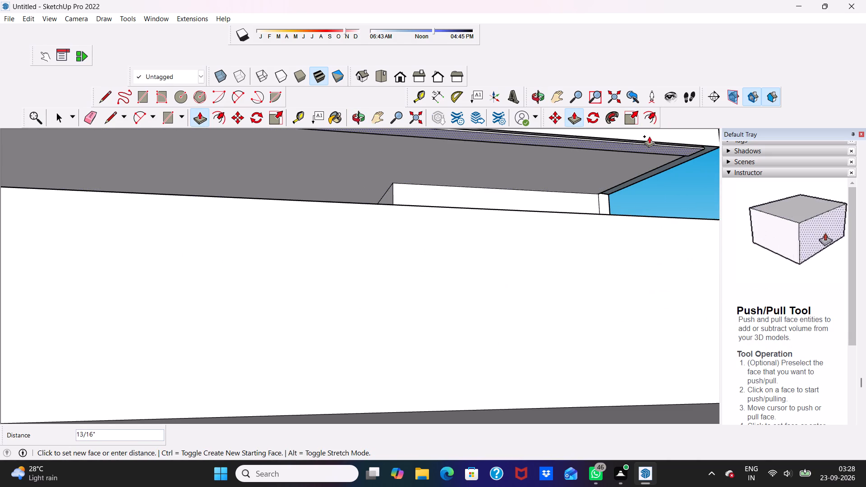
scroll(649, 136, "down", 2)
scroll(692, 133, "down", 1)
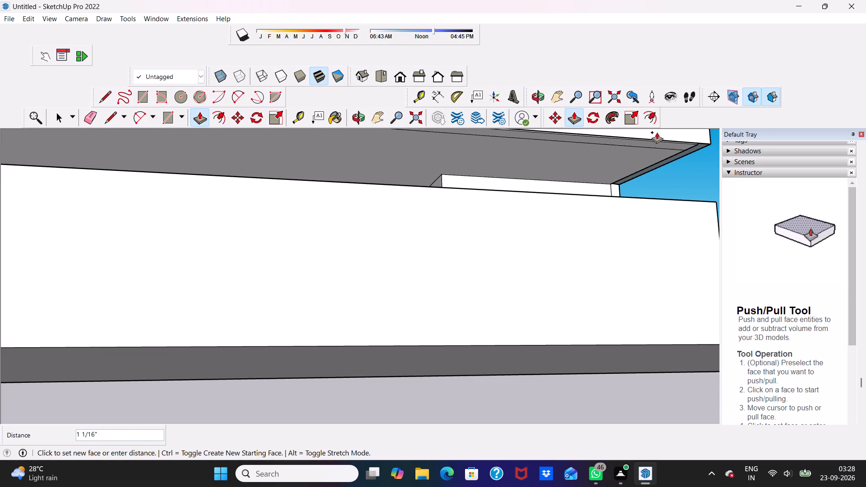
left_click(655, 133)
Push/Pull the narrow underside strip along the slab's opposite short side by about 9 5/16".
scroll(665, 146, "up", 9)
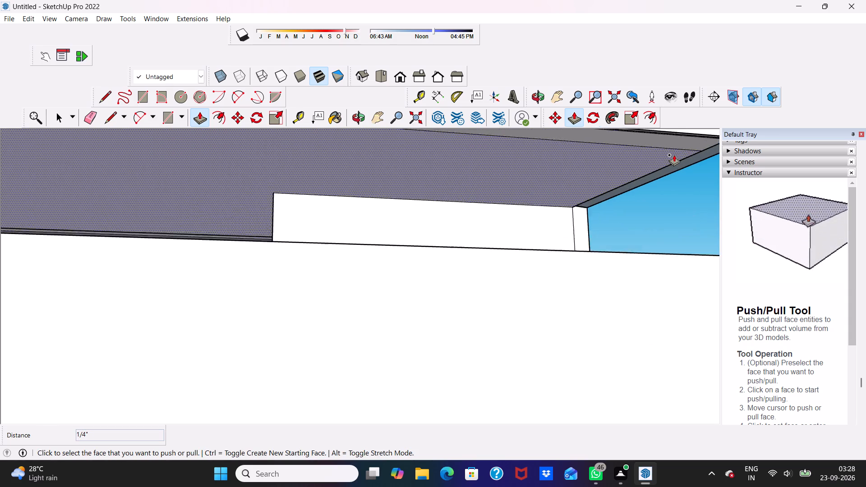
scroll(674, 155, "up", 2)
left_click(667, 172)
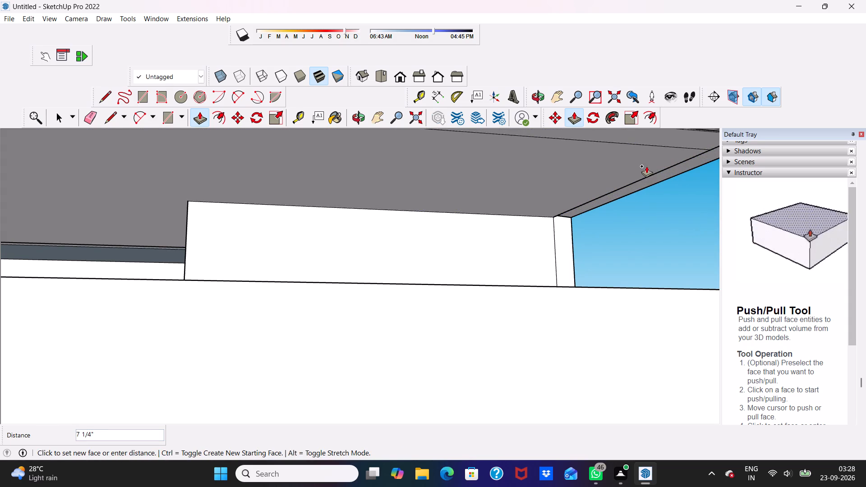
left_click(642, 158)
Erase the lower edges of the recessed strip faces beneath the slab above the lowest-storey wall, plus their leftover vertical corner edge.
scroll(475, 148, "down", 12)
middle_click_drag(328, 164, 327, 164)
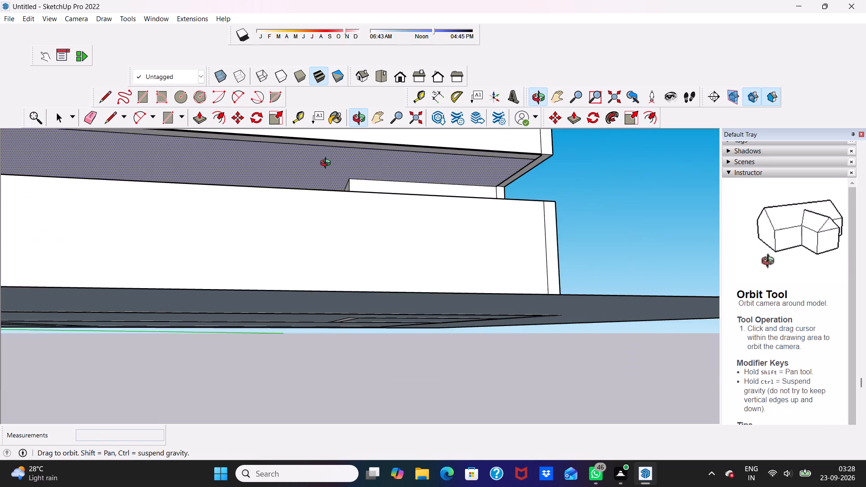
middle_click_drag(327, 164, 326, 195)
scroll(326, 195, "up", 3)
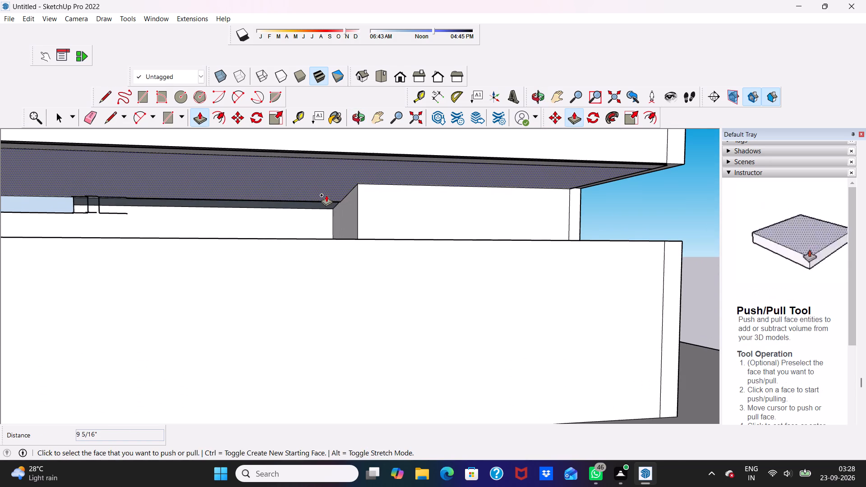
key("space")
scroll(215, 139, "down", 5)
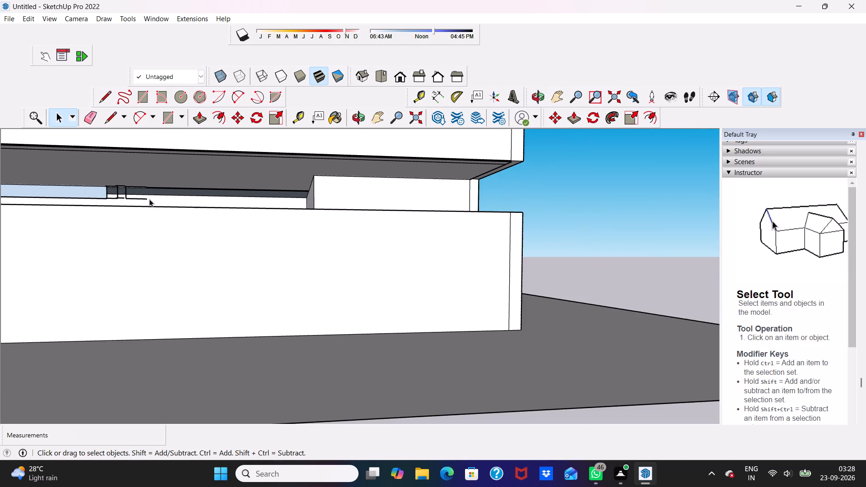
scroll(59, 193, "up", 6)
scroll(133, 231, "down", 14)
scroll(14, 197, "up", 6)
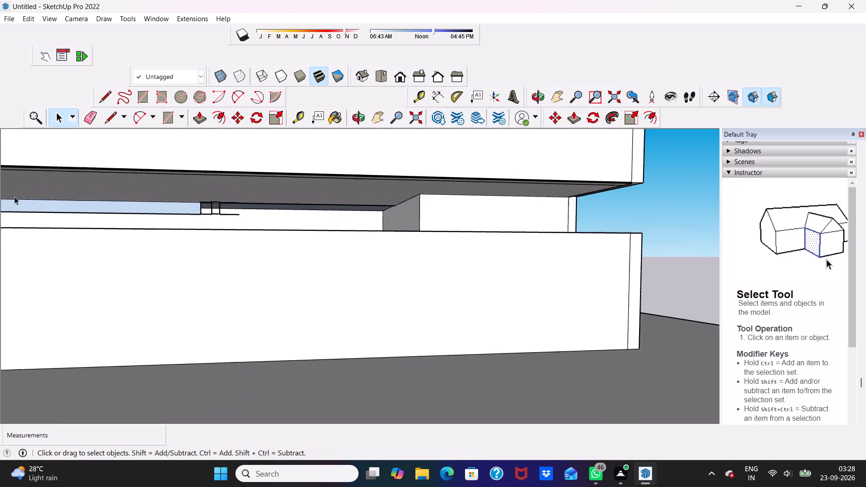
scroll(14, 197, "down", 7)
scroll(68, 221, "down", 1)
scroll(101, 219, "up", 7)
scroll(84, 208, "down", 6)
scroll(181, 194, "down", 5)
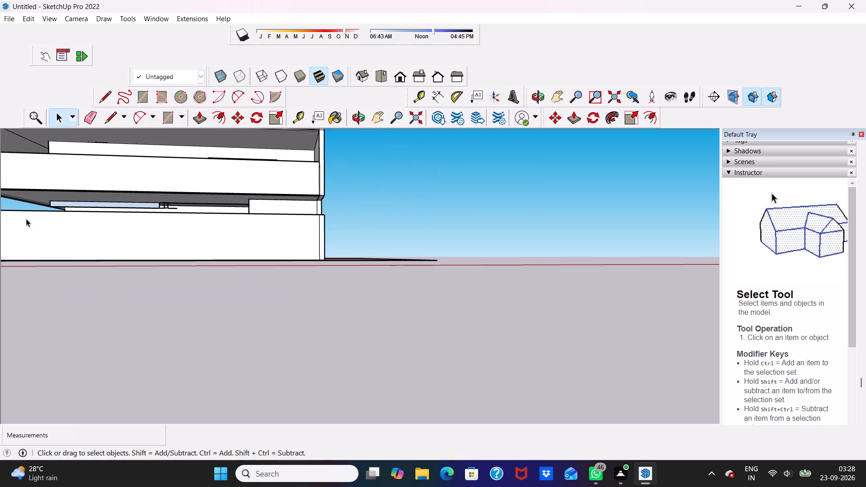
scroll(36, 211, "up", 10)
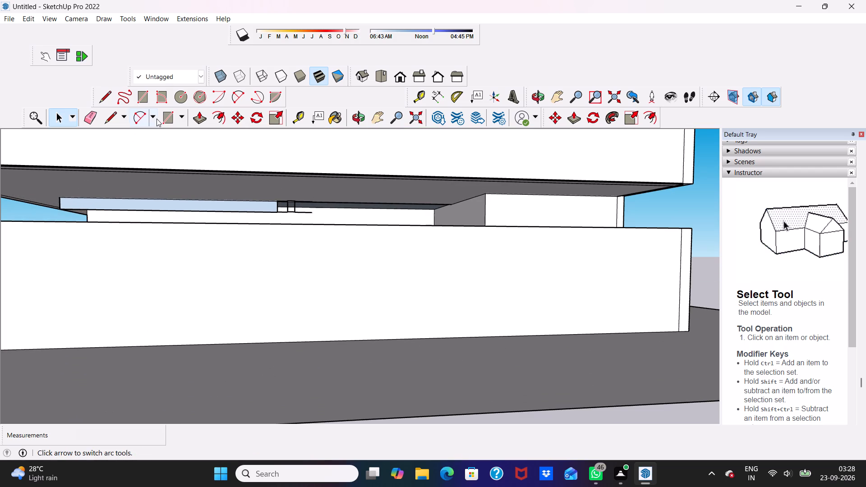
left_click(87, 120)
scroll(87, 168, "up", 5)
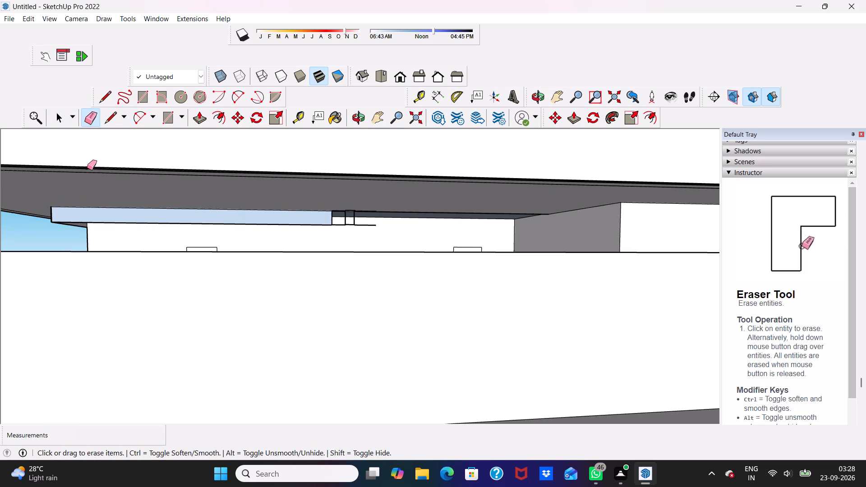
left_click(96, 222)
scroll(63, 219, "up", 2)
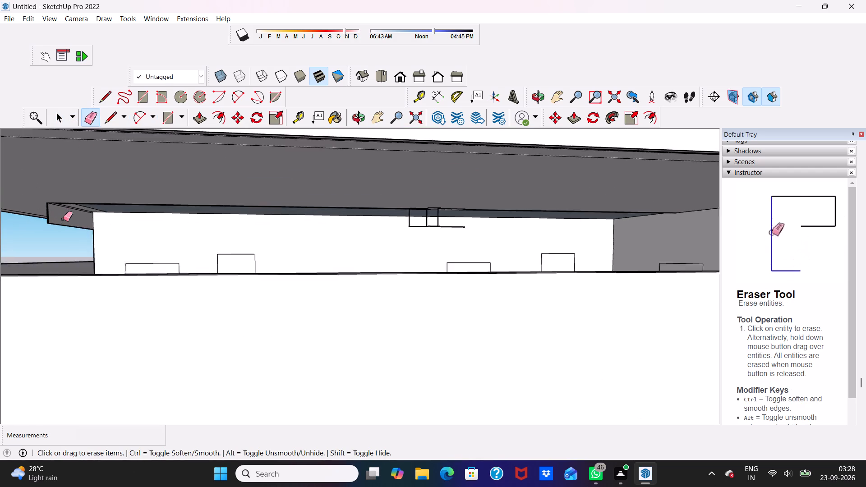
scroll(63, 219, "up", 3)
left_click(59, 228)
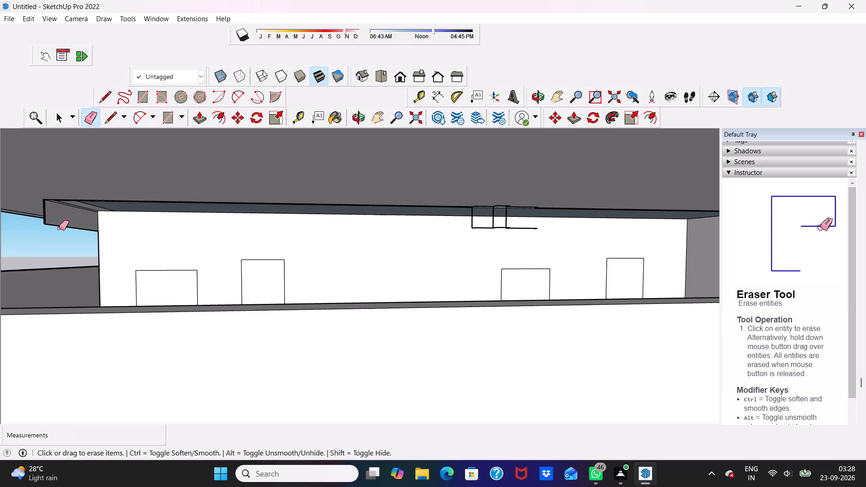
left_click(58, 226)
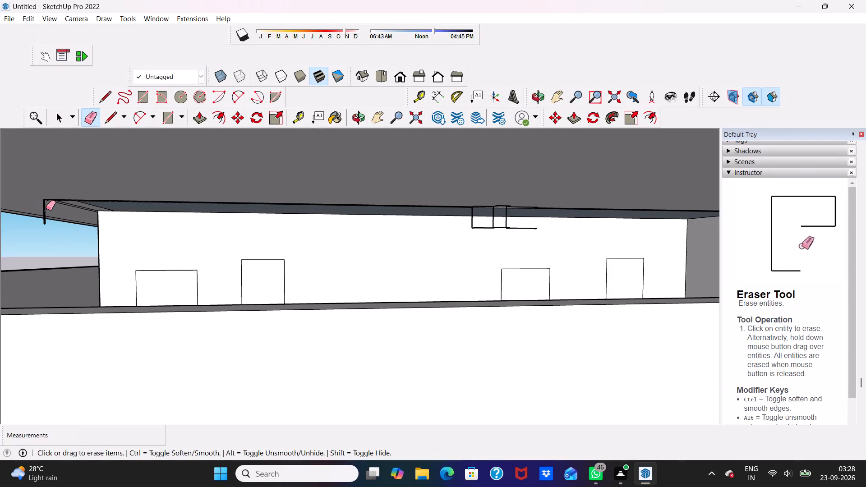
left_click(43, 210)
left_click(44, 207)
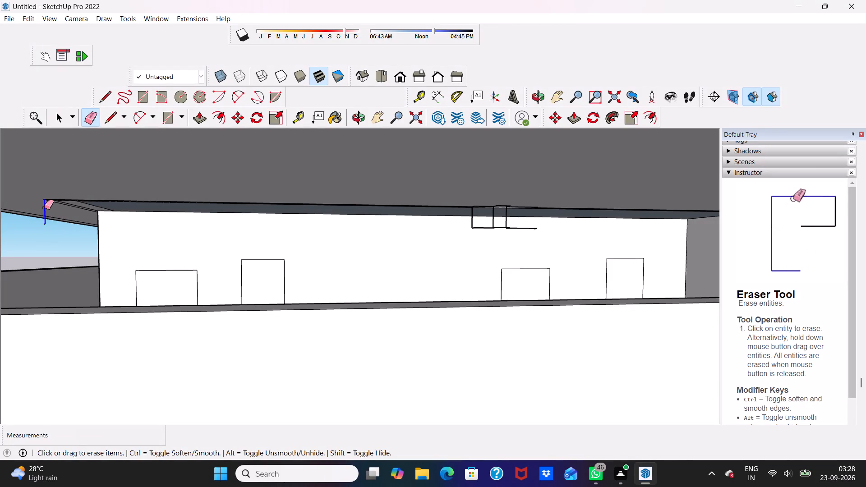
Erase the lower edge and outer vertical edge of the leftover rectangular outline beneath the slab above the lowest-storey wall.
scroll(55, 198, "up", 12)
scroll(155, 205, "up", 6)
scroll(155, 207, "down", 1)
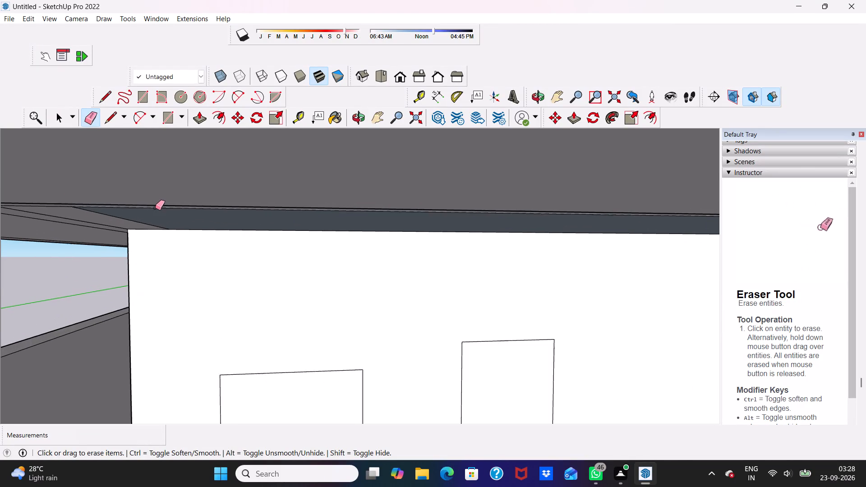
scroll(155, 208, "down", 2)
middle_click_drag(256, 218, 229, 201)
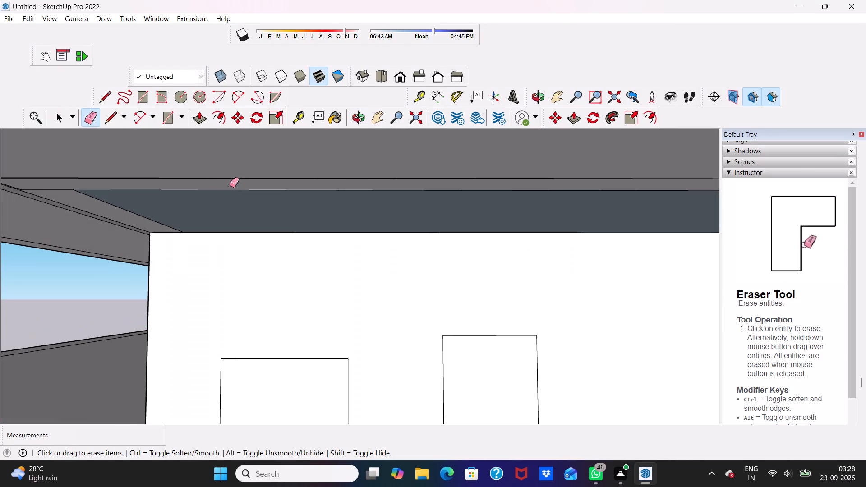
scroll(180, 181, "down", 12)
scroll(239, 190, "down", 6)
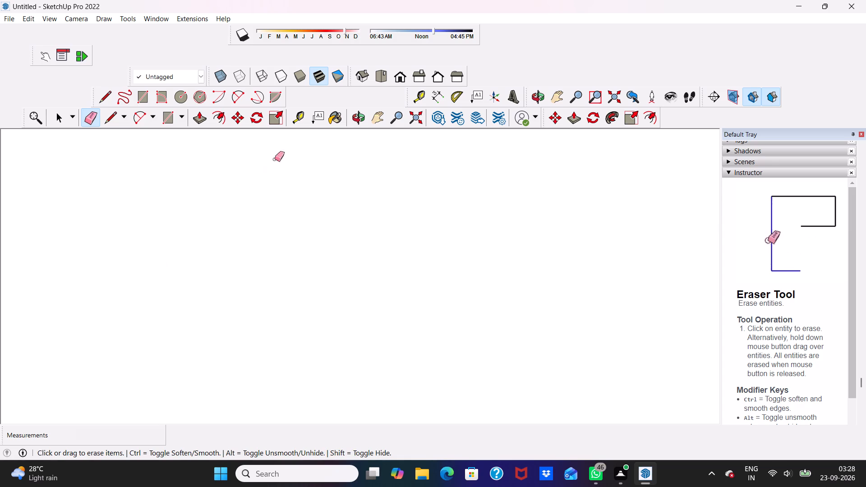
left_click(398, 81)
scroll(399, 80, "down", 3)
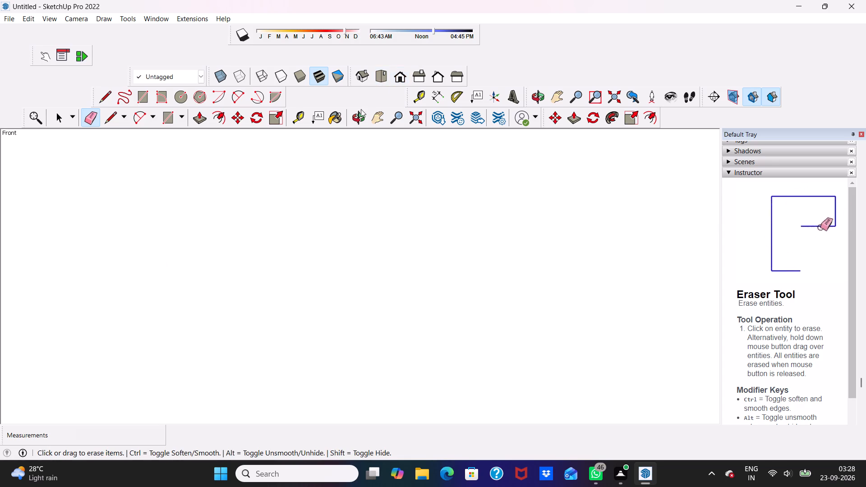
scroll(361, 109, "down", 5)
scroll(355, 174, "down", 16)
scroll(338, 172, "down", 5)
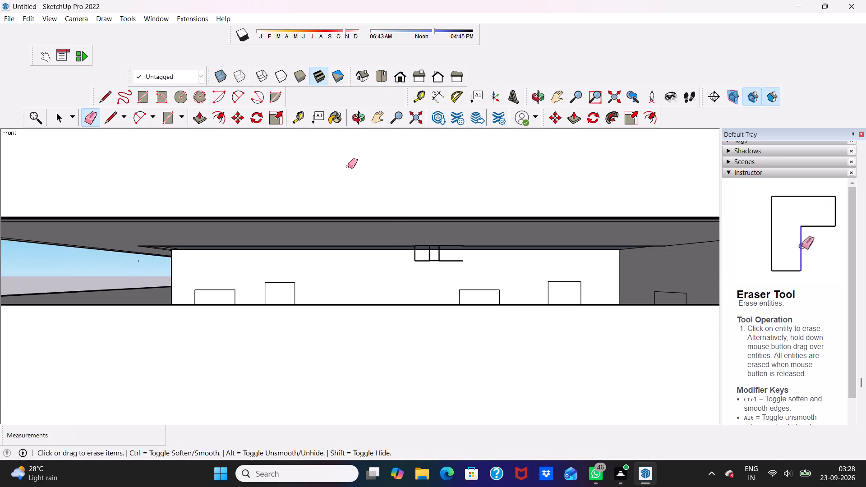
scroll(406, 250, "up", 4)
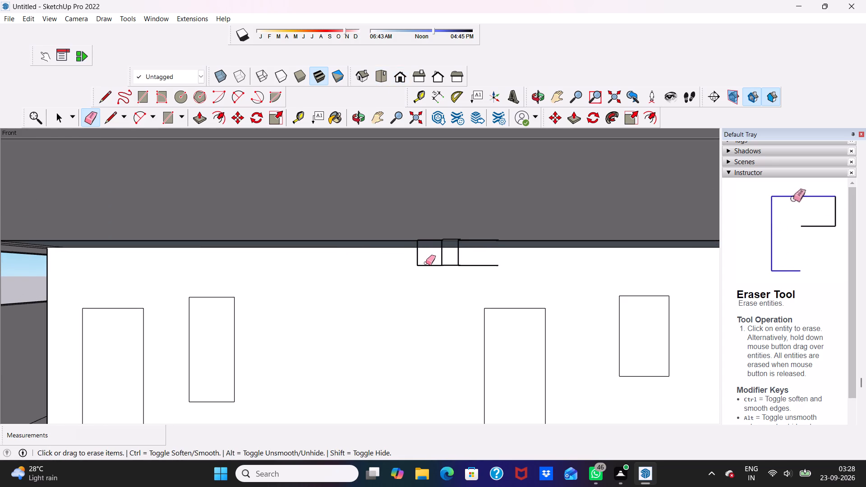
left_click(425, 263)
left_click(422, 264)
left_click(420, 264)
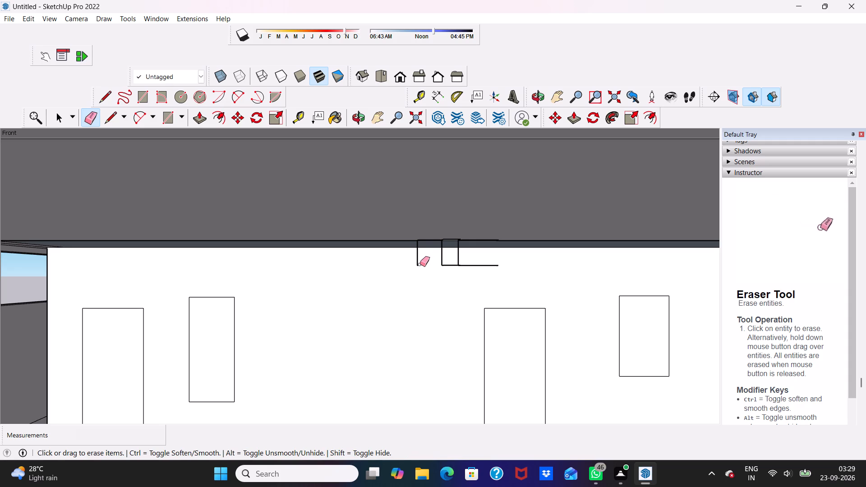
left_click(420, 264)
left_click(415, 256)
left_click(418, 253)
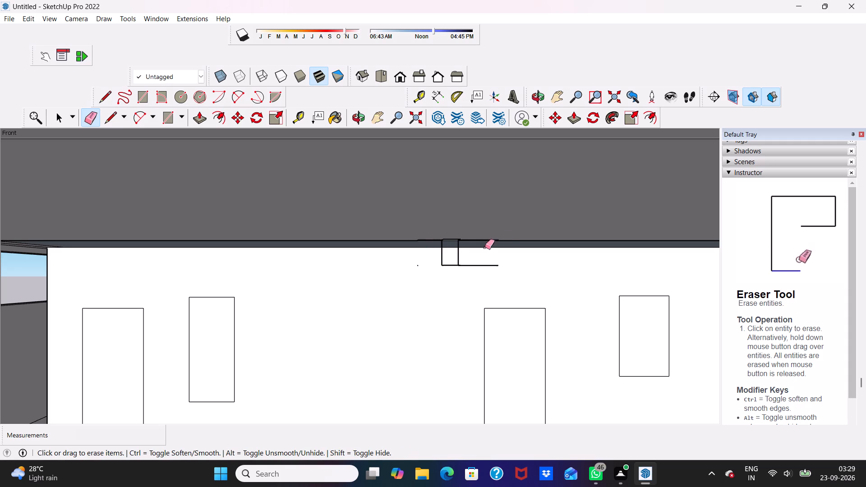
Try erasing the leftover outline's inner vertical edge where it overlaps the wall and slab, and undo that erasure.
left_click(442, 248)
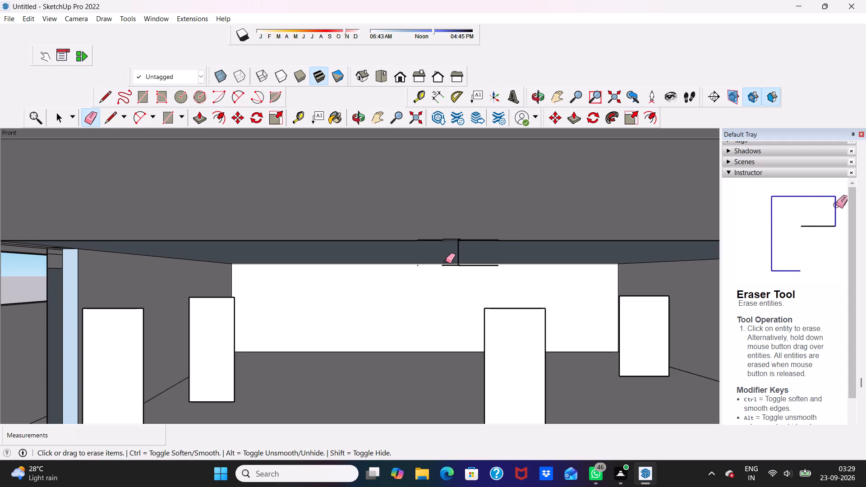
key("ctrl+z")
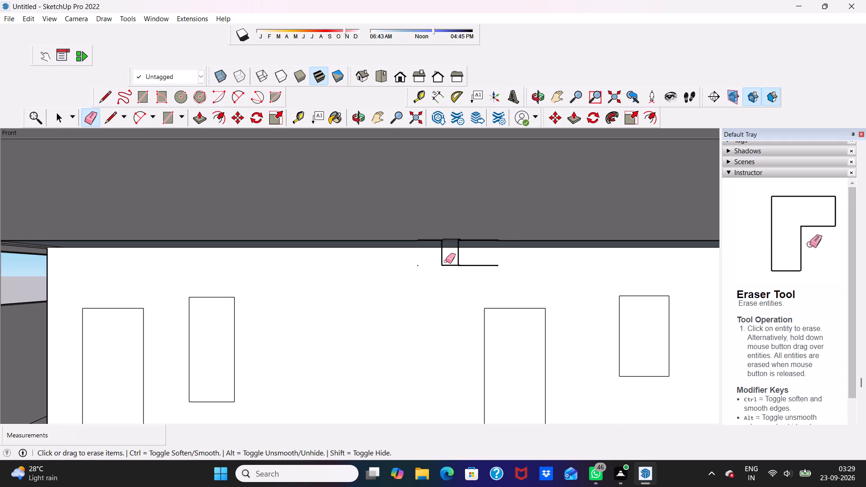
Erase the remaining vertical, horizontal and short slanted leftover edges in front of the lowest-storey wall below the slab.
scroll(446, 261, "up", 11)
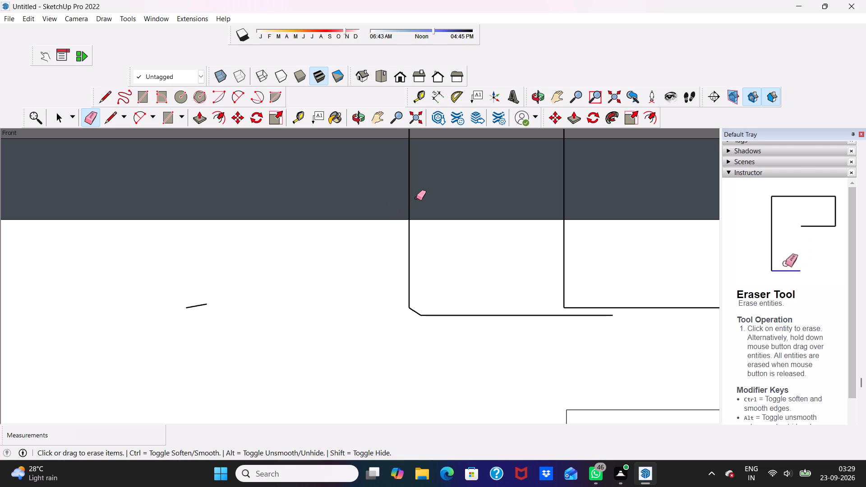
left_click(411, 201)
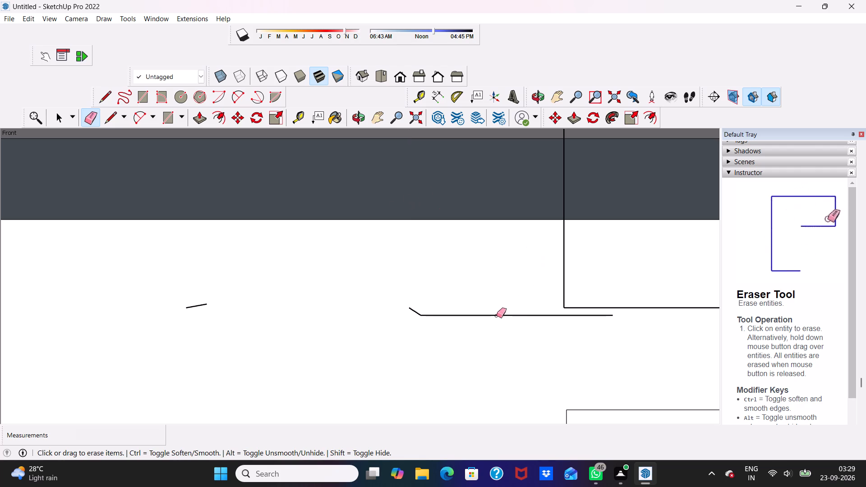
left_click(497, 316)
left_click(562, 285)
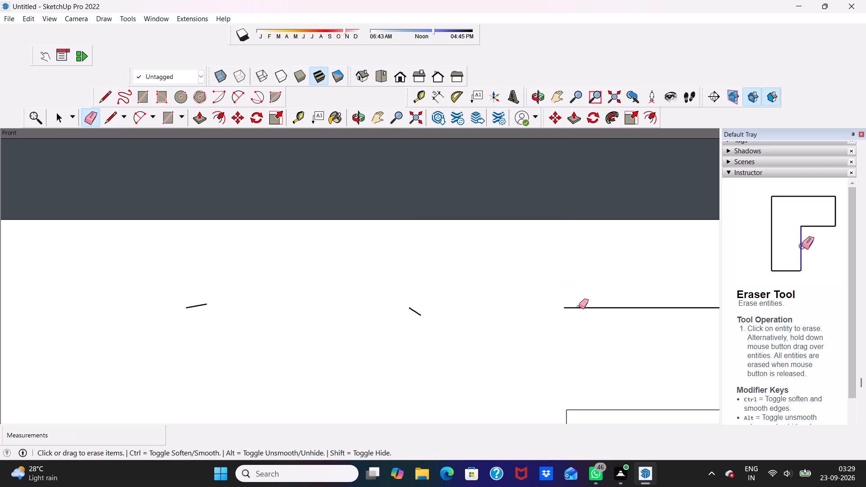
left_click(579, 307)
left_click(416, 311)
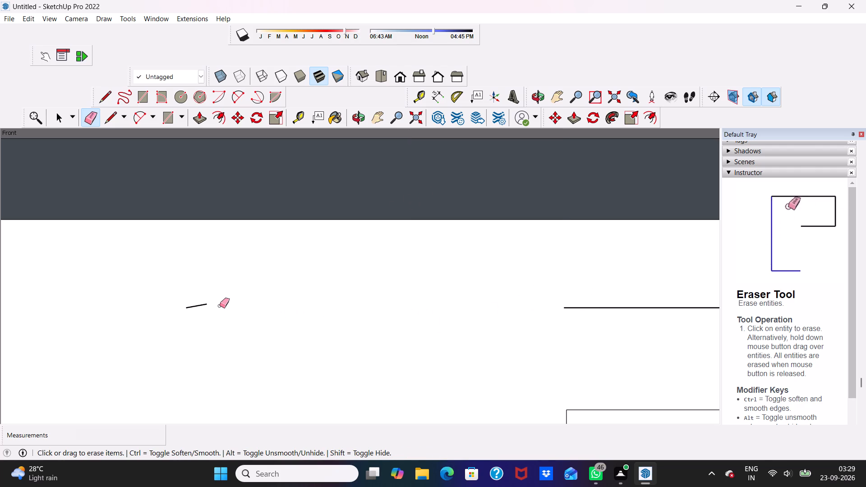
left_click(201, 304)
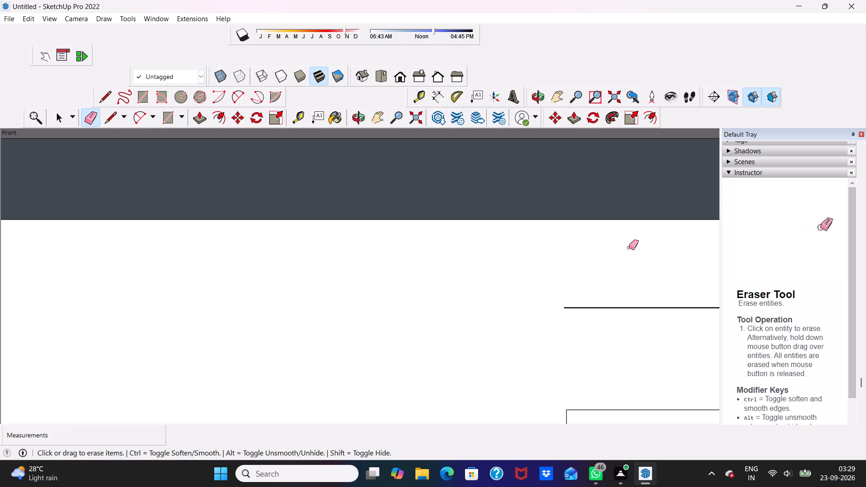
left_click(583, 307)
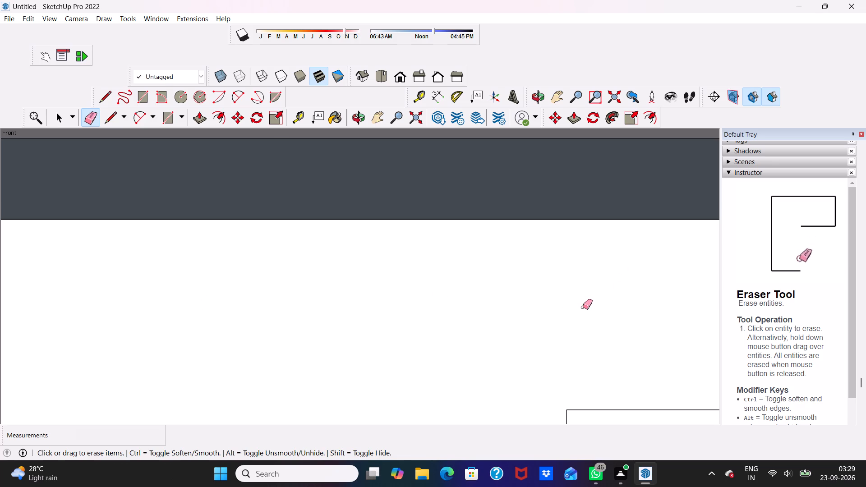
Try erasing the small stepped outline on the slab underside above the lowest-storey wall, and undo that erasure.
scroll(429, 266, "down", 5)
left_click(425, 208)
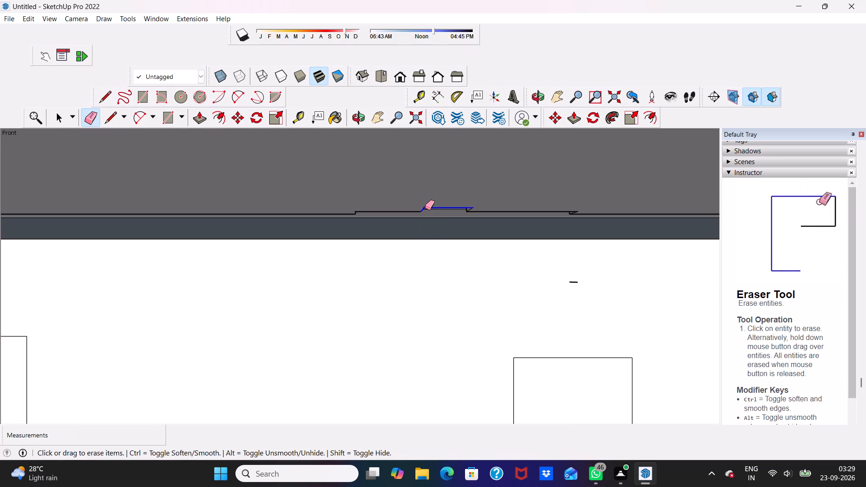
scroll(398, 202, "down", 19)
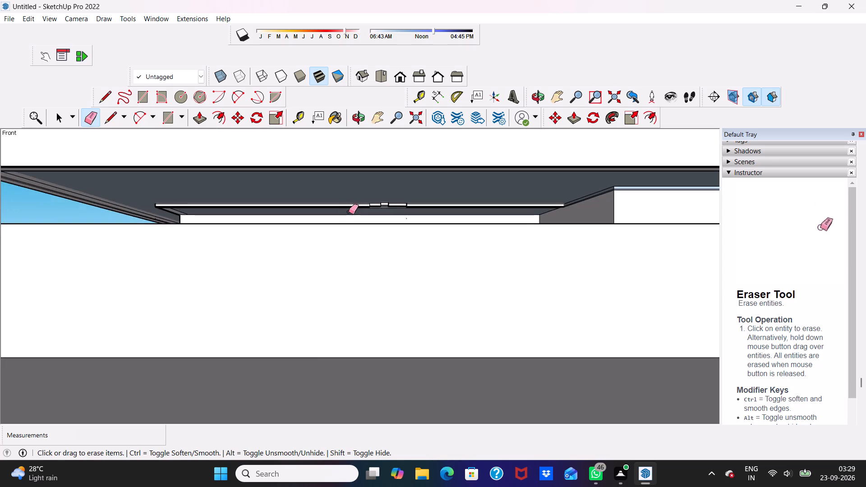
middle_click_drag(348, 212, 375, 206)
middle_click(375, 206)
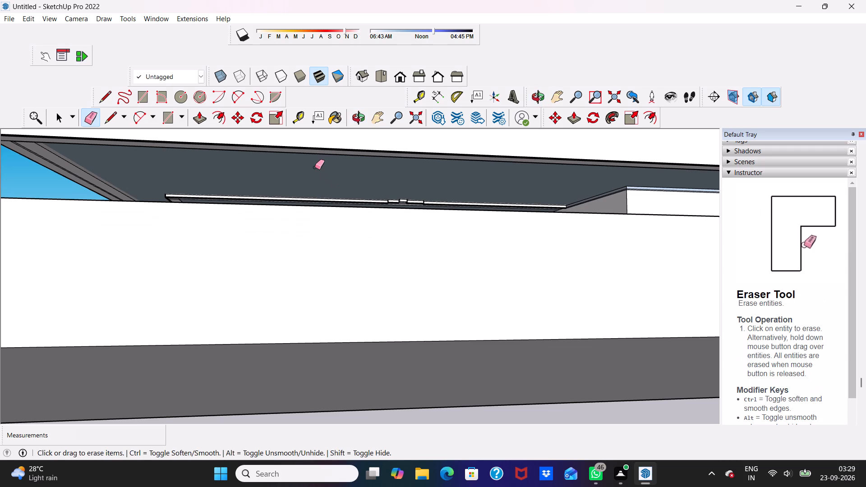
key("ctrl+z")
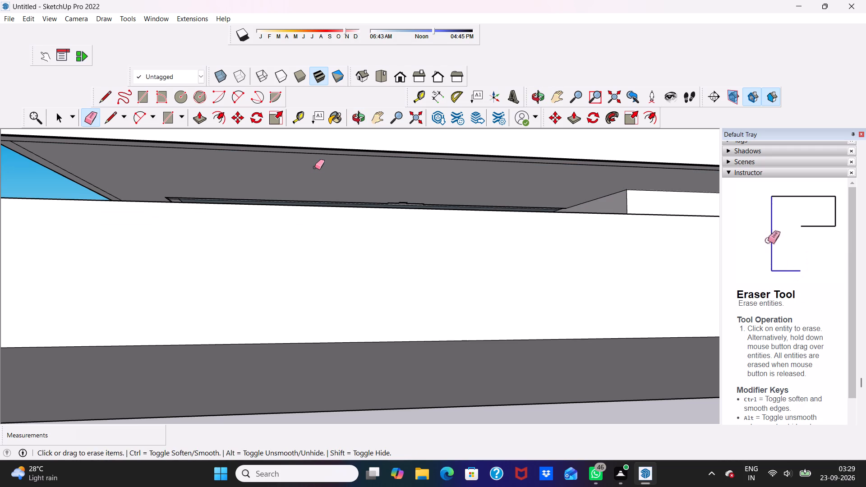
Examine the building's front and side facades, storey openings and slab undersides from several angles.
key("space")
key("space")
scroll(310, 159, "down", 7)
middle_click_drag(323, 176, 313, 200)
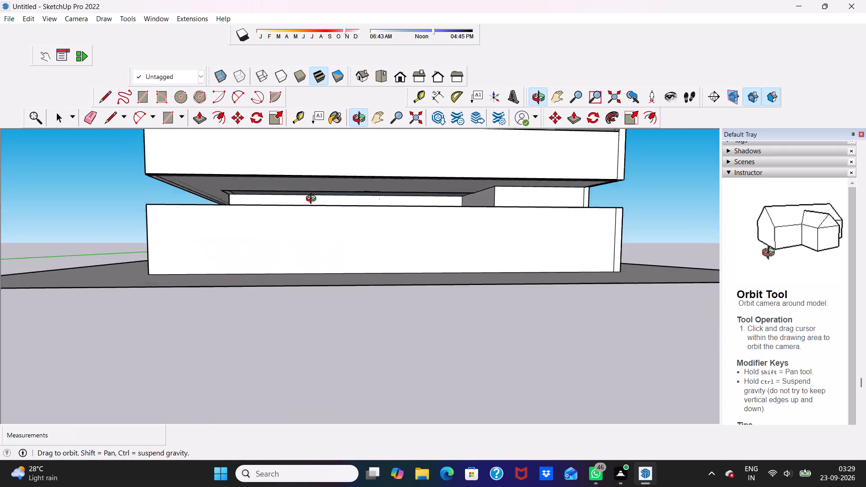
middle_click_drag(313, 200, 186, 204)
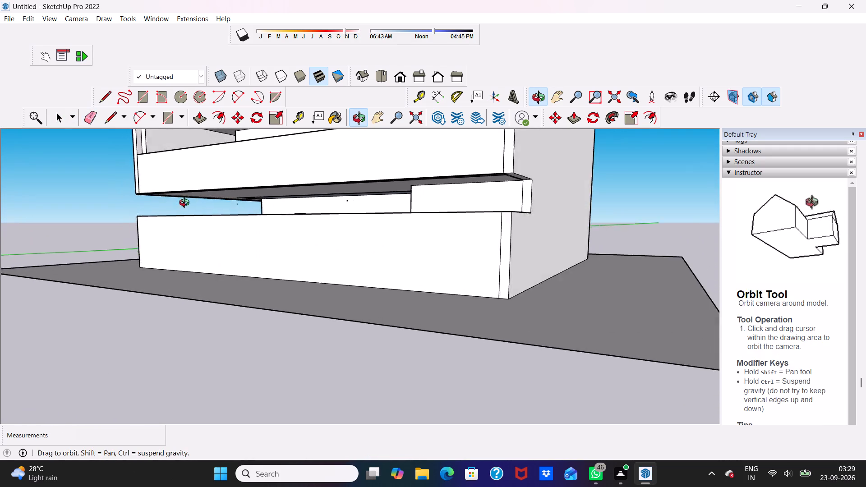
middle_click_drag(186, 204, 362, 300)
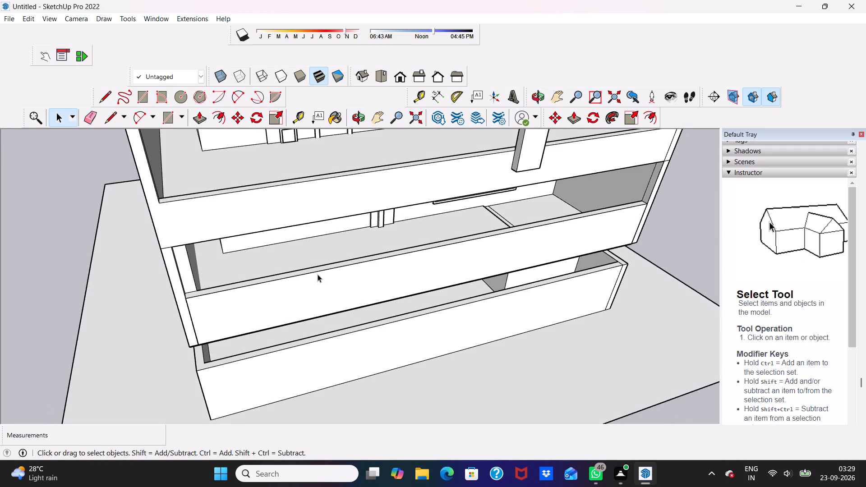
scroll(316, 273, "up", 2)
scroll(316, 273, "down", 6)
middle_click_drag(295, 276, 233, 235)
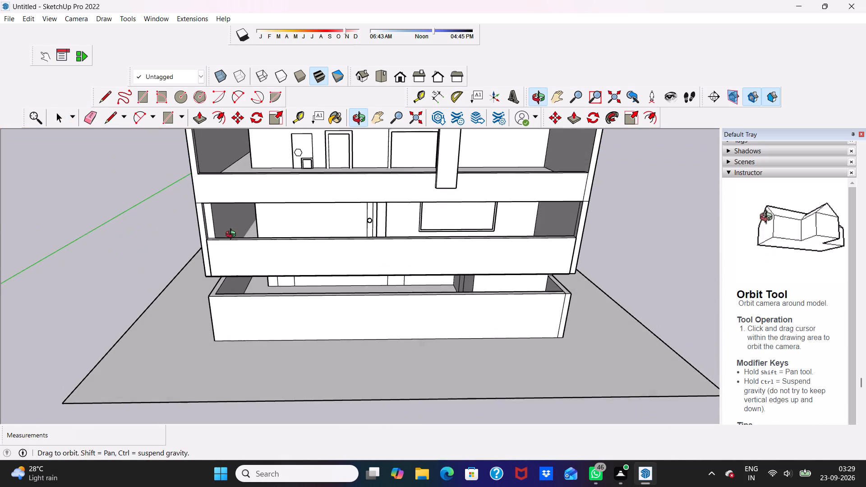
middle_click_drag(233, 235, 233, 236)
scroll(233, 240, "up", 1)
scroll(241, 251, "down", 5)
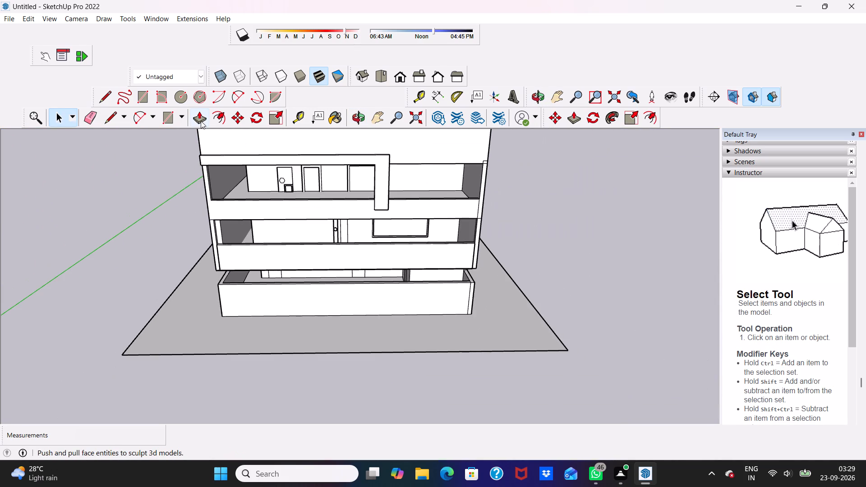
scroll(201, 121, "up", 5)
middle_click_drag(190, 177, 293, 150)
scroll(294, 149, "up", 5)
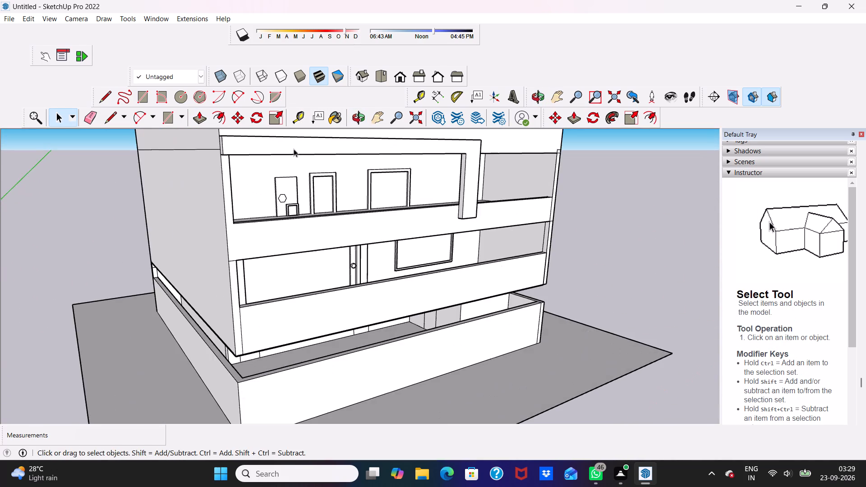
scroll(282, 159, "up", 6)
middle_click_drag(200, 163, 189, 169)
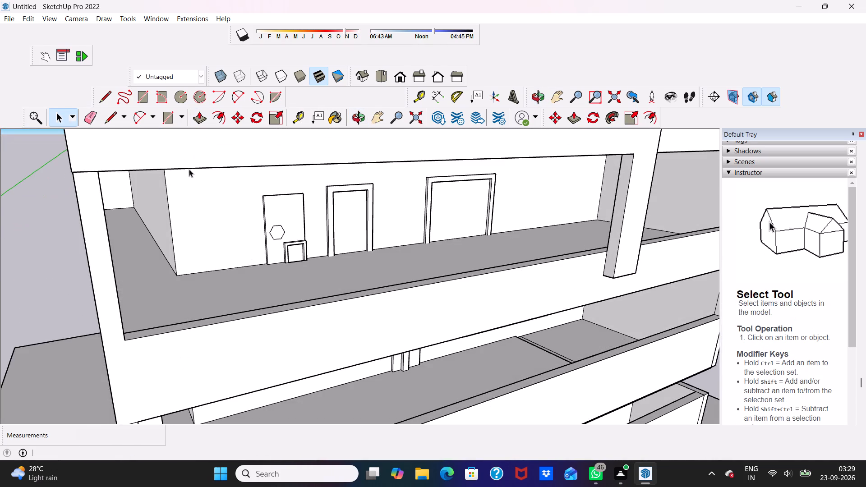
scroll(119, 196, "up", 6)
scroll(121, 206, "down", 2)
scroll(127, 216, "up", 2)
scroll(128, 206, "down", 11)
middle_click_drag(141, 219, 127, 142)
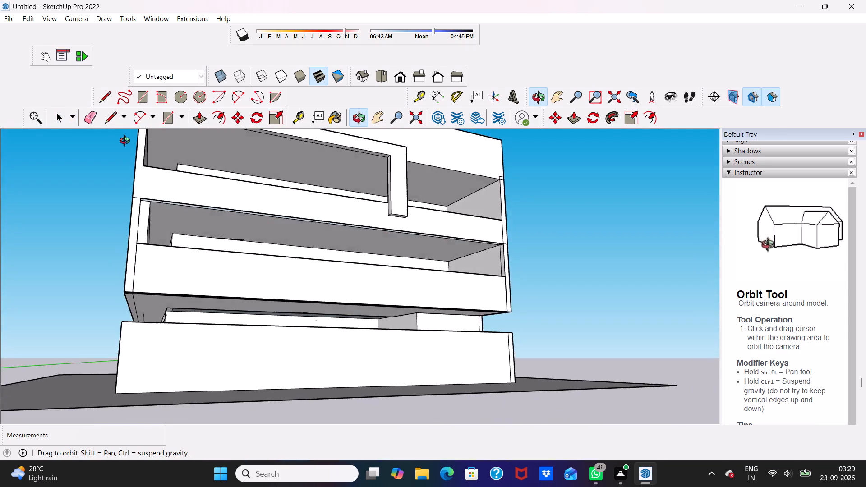
middle_click_drag(127, 142, 146, 173)
scroll(146, 173, "up", 4)
scroll(146, 173, "down", 1)
scroll(146, 173, "up", 1)
scroll(159, 171, "down", 5)
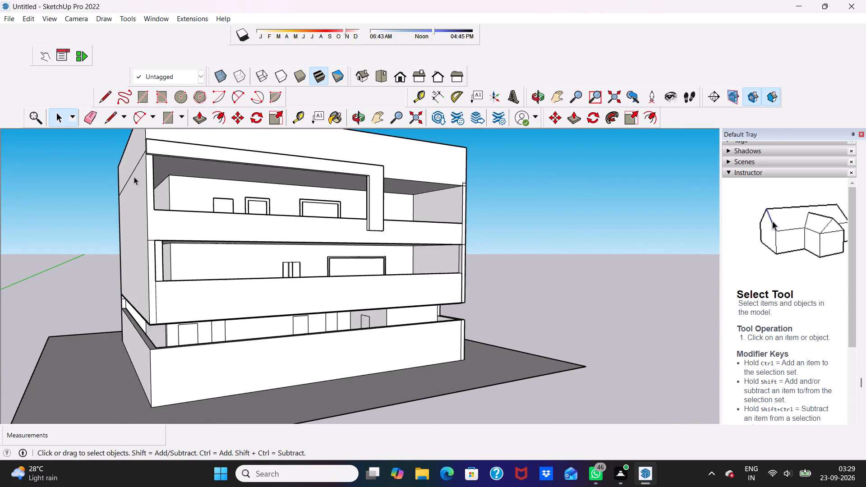
Draw a line about 9" long across the underside strip of the top-storey front beam, near its end by the side wall.
scroll(143, 167, "up", 11)
scroll(190, 128, "up", 10)
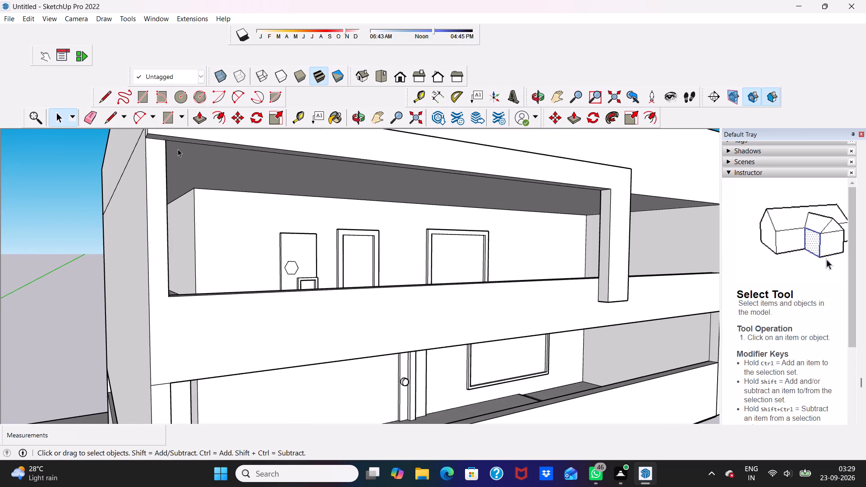
scroll(178, 149, "up", 5)
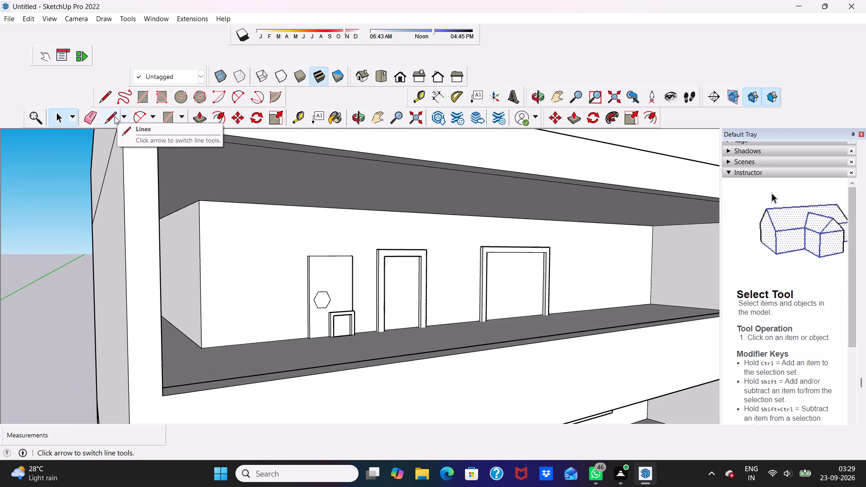
left_click(115, 116)
scroll(125, 129, "up", 1)
scroll(142, 148, "down", 3)
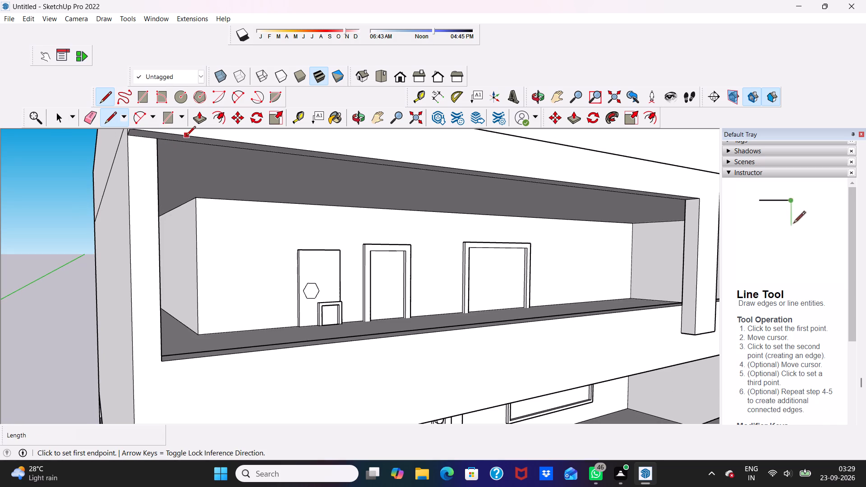
left_click(184, 138)
scroll(180, 145, "up", 8)
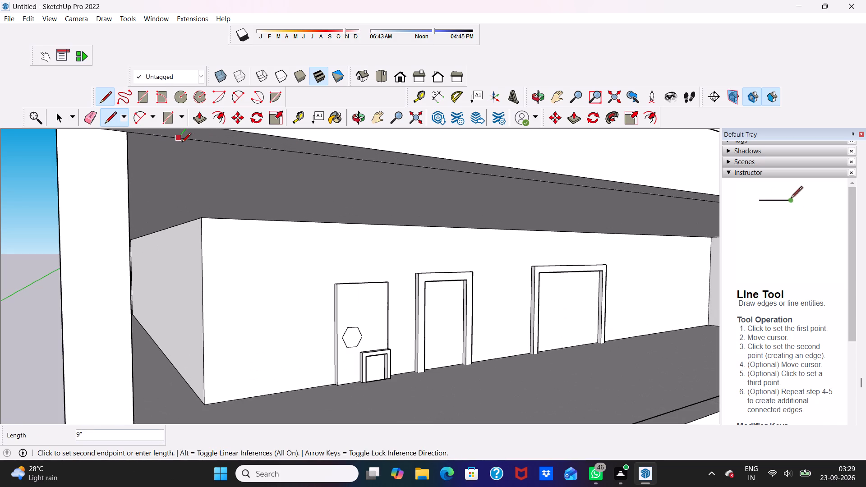
scroll(186, 145, "up", 4)
scroll(184, 142, "down", 7)
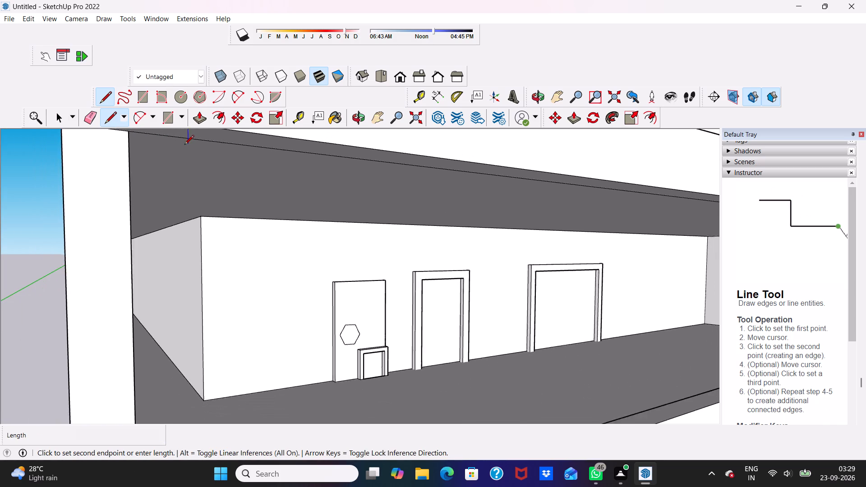
scroll(184, 145, "down", 1)
scroll(184, 145, "up", 4)
scroll(185, 145, "down", 2)
left_click(182, 140)
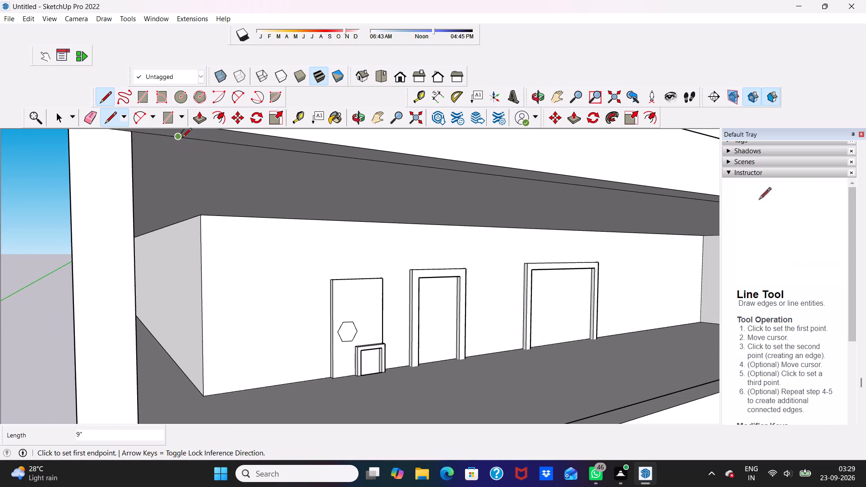
Push/Pull the small face at the beam underside's side-wall end down about 8' 1 1/8", level with the opposite leg's bottom.
scroll(172, 170, "down", 5)
key("space")
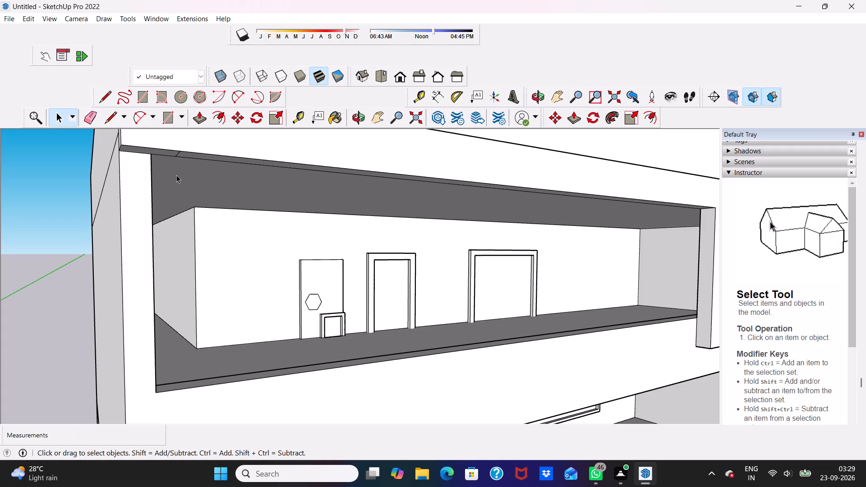
left_click(155, 152)
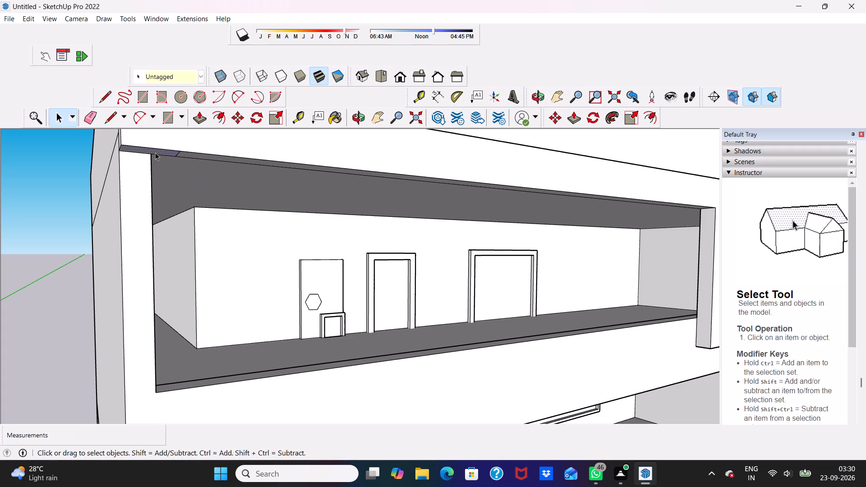
left_click(202, 115)
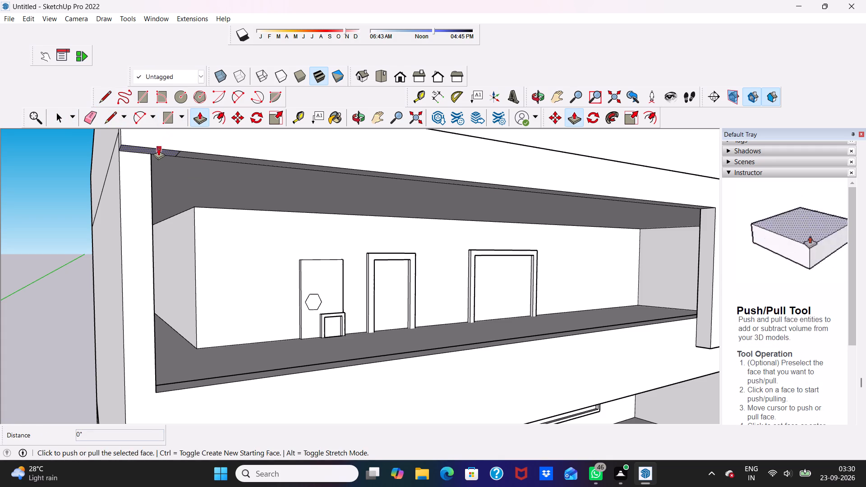
left_click(158, 149)
scroll(139, 236, "down", 2)
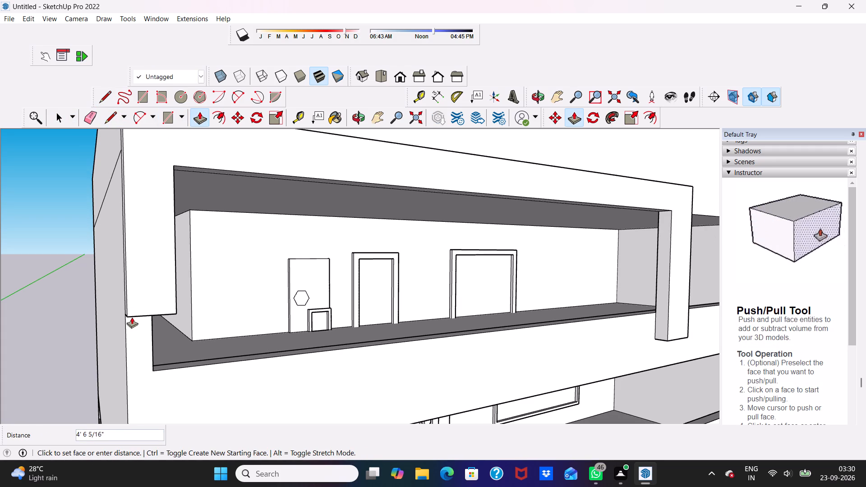
scroll(132, 317, "down", 4)
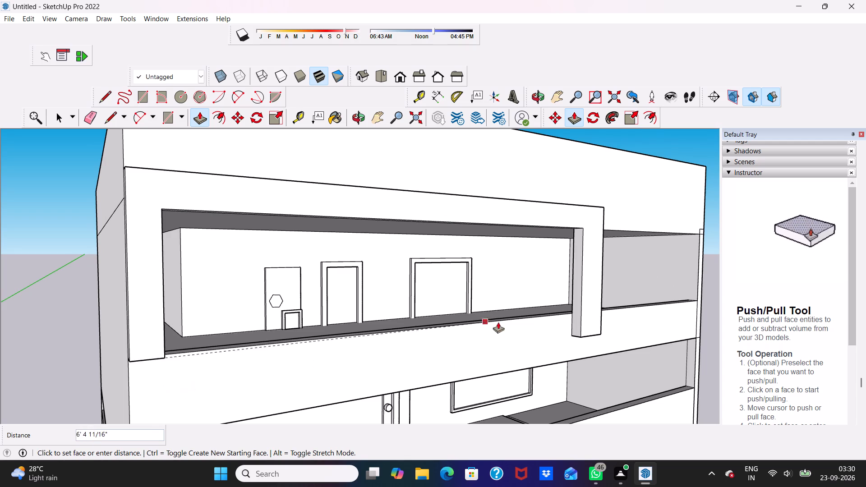
scroll(585, 335, "up", 1)
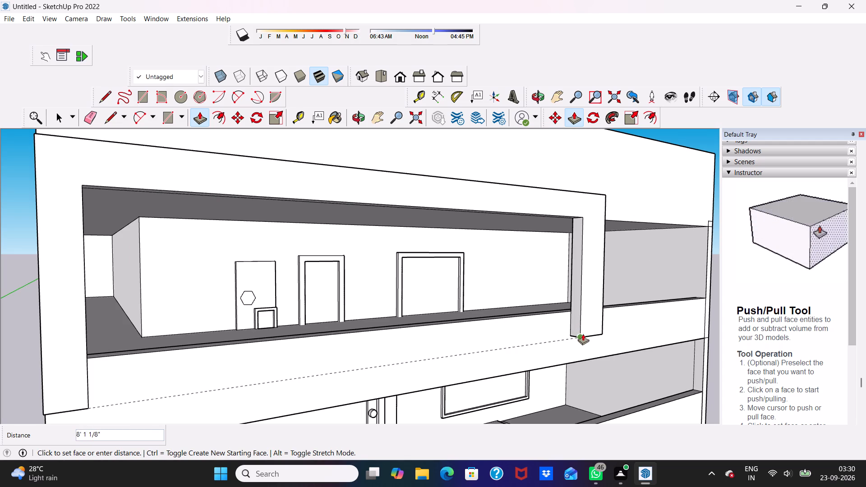
left_click(583, 334)
Draw a rectangle about 32' 10" by 1' 10 7/8" on the slab front beneath the top-storey frame, spanning both legs.
scroll(481, 329, "down", 4)
middle_click_drag(363, 329, 283, 285)
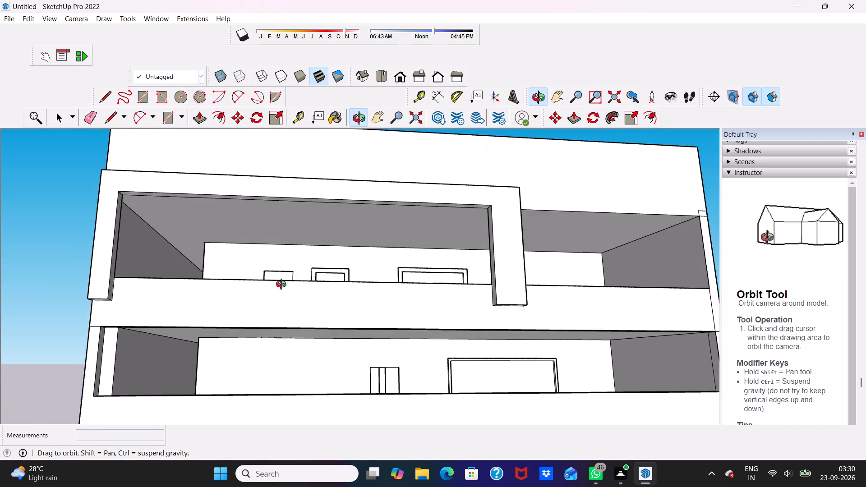
middle_click_drag(283, 285, 278, 281)
scroll(277, 280, "up", 3)
scroll(269, 266, "down", 5)
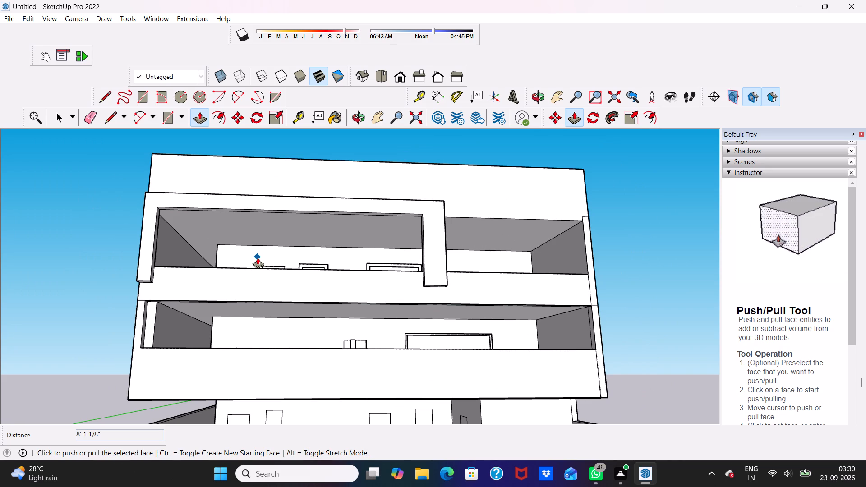
key("space")
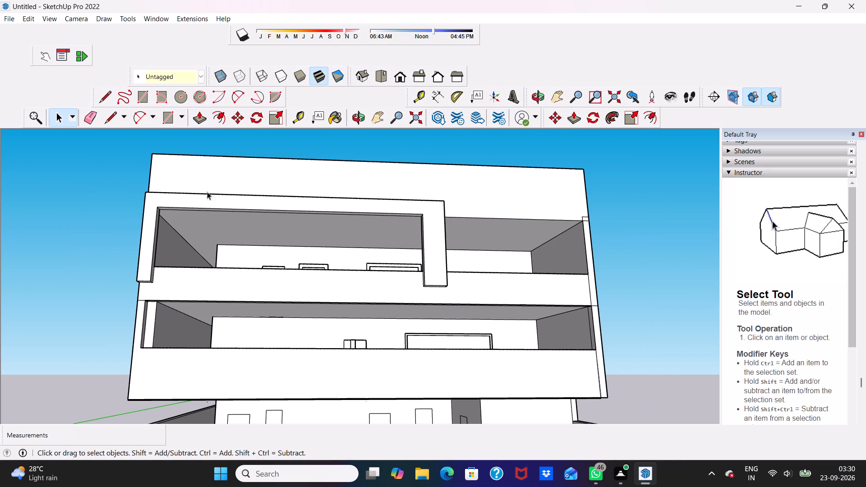
left_click(142, 102)
scroll(151, 278, "up", 2)
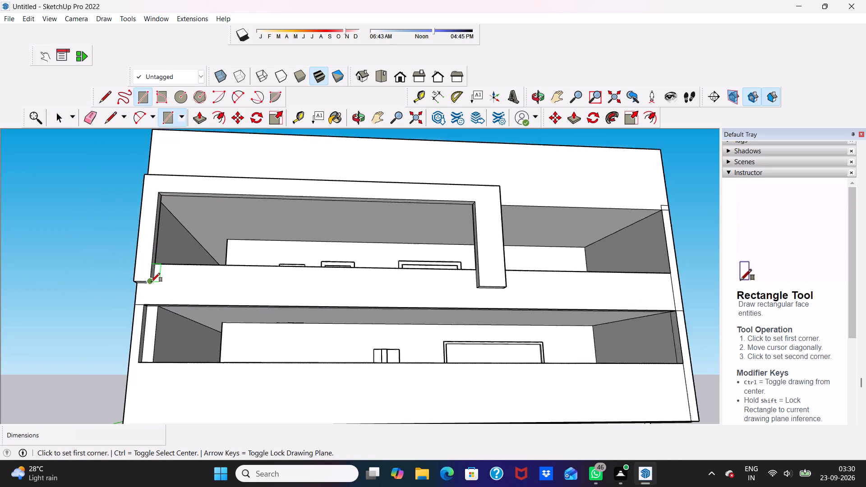
scroll(151, 282, "up", 7)
scroll(115, 299, "up", 4)
scroll(181, 292, "down", 5)
scroll(190, 303, "up", 4)
left_click_drag(184, 283, 190, 287)
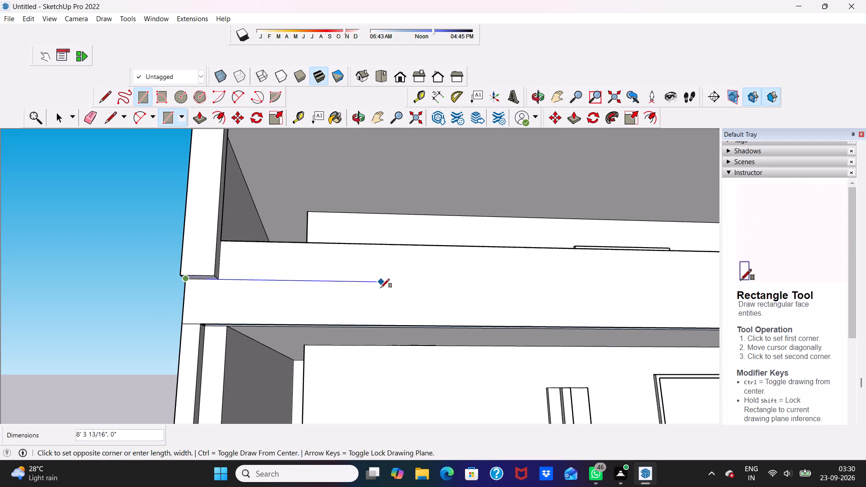
scroll(381, 289, "down", 3)
scroll(431, 308, "down", 3)
scroll(397, 283, "down", 4)
scroll(586, 306, "up", 1)
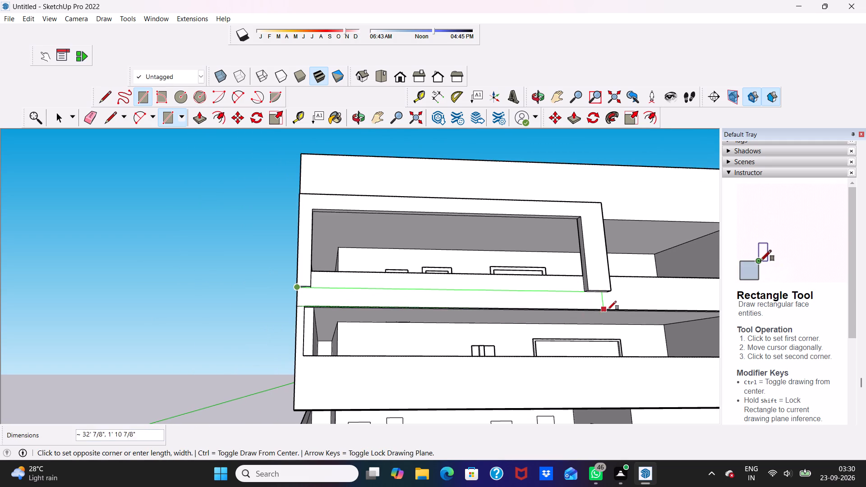
scroll(611, 309, "up", 2)
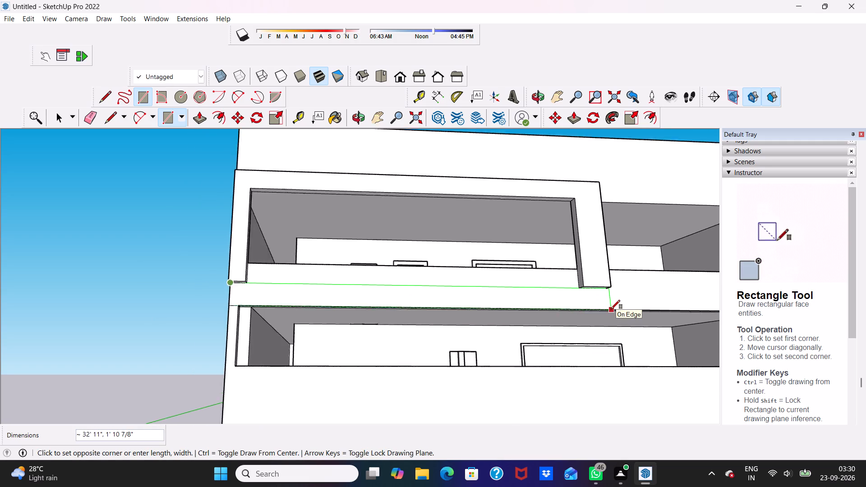
scroll(611, 309, "up", 5)
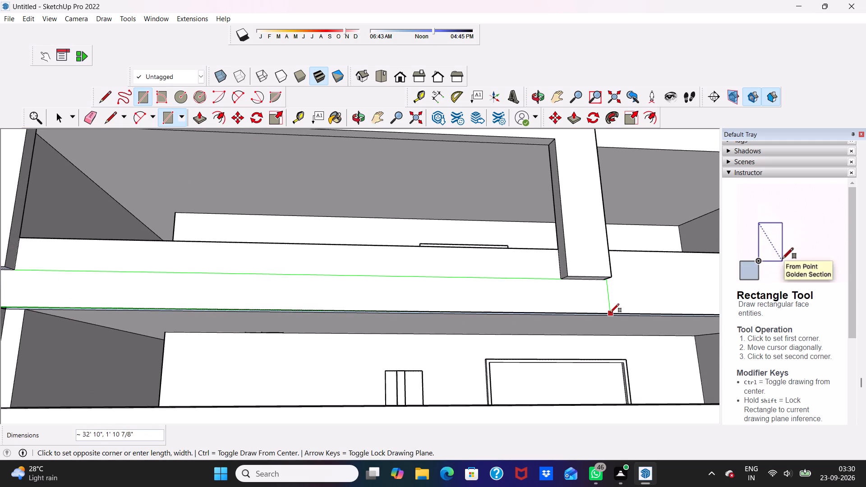
left_click(610, 312)
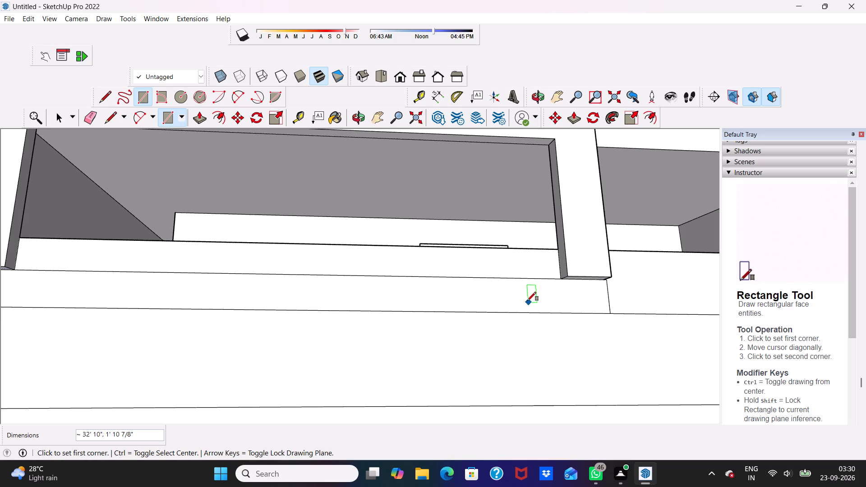
Delete the face closing off the middle-storey front opening below the new rectangle.
key("space")
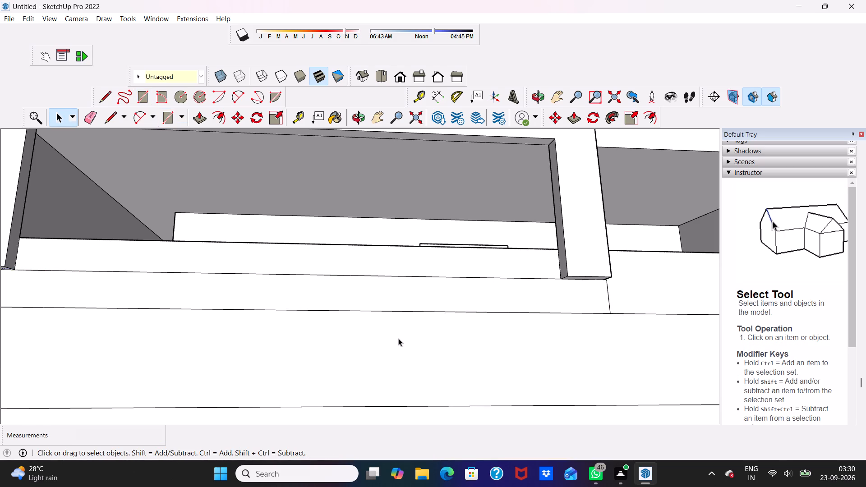
left_click(400, 340)
key("Delete")
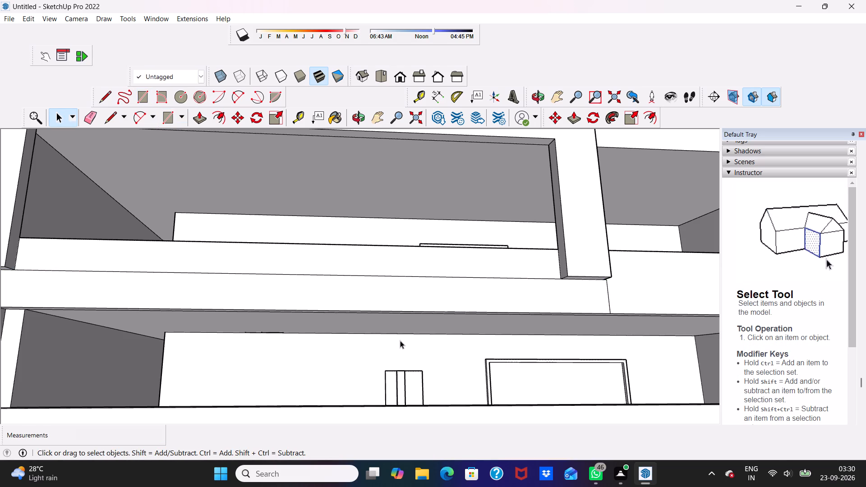
Push/Pull the rectangular band beneath the top-storey frame outward by 9".
left_click(119, 303)
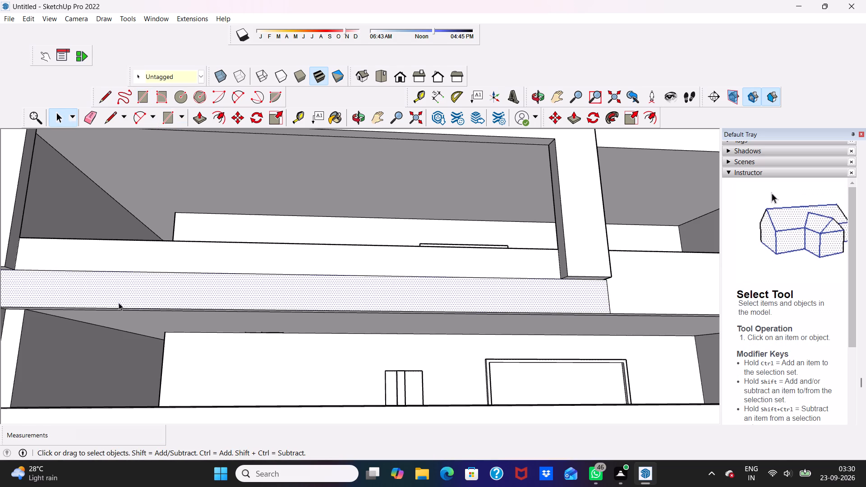
left_click(202, 118)
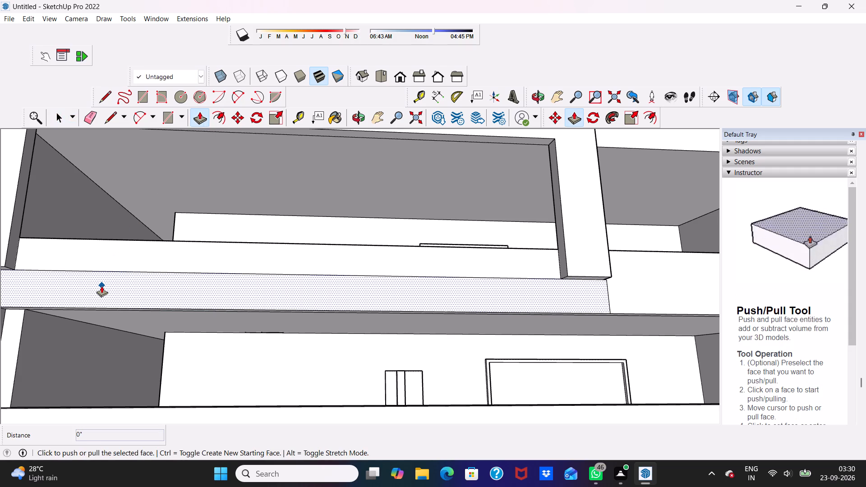
left_click(101, 286)
scroll(69, 278, "down", 9)
scroll(18, 252, "down", 2)
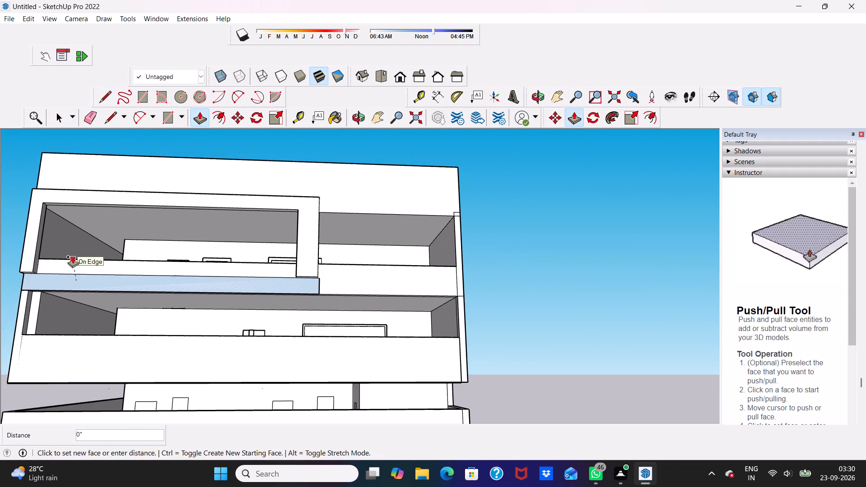
key("9")
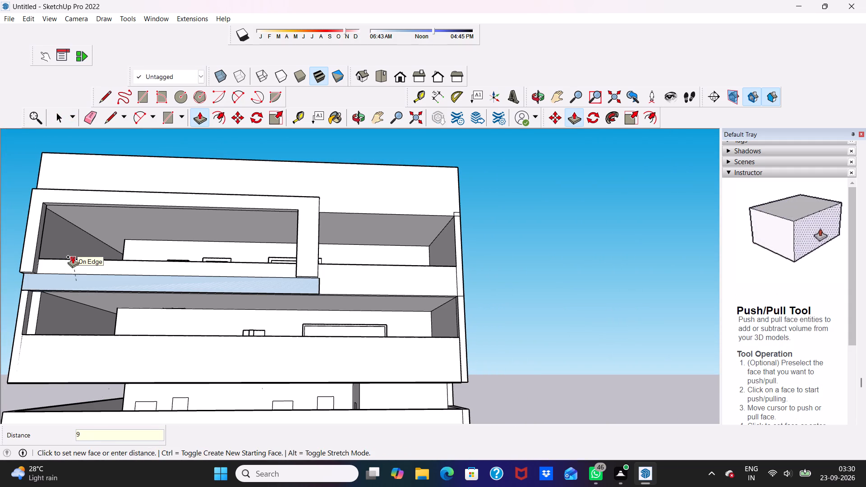
key("shift+quotedbl")
key("Return")
Examine the projecting band and its junction with the frame's free-standing leg from above and below.
scroll(58, 246, "down", 6)
middle_click_drag(61, 302, 56, 305)
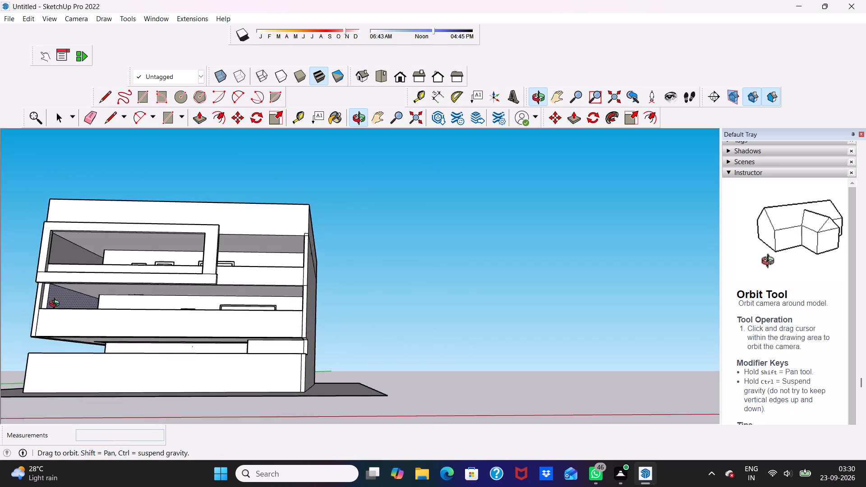
middle_click_drag(56, 305, 71, 312)
scroll(92, 303, "up", 7)
scroll(62, 286, "down", 5)
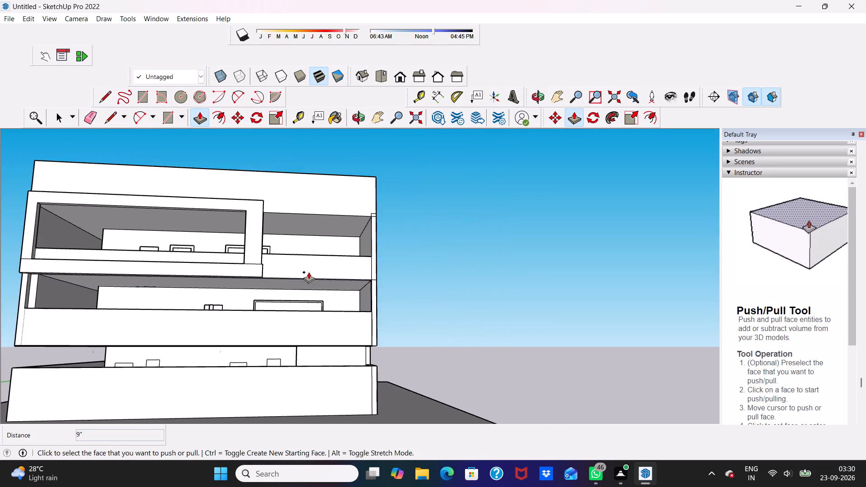
scroll(292, 261, "up", 6)
scroll(190, 327, "up", 6)
scroll(248, 225, "up", 3)
scroll(210, 169, "up", 3)
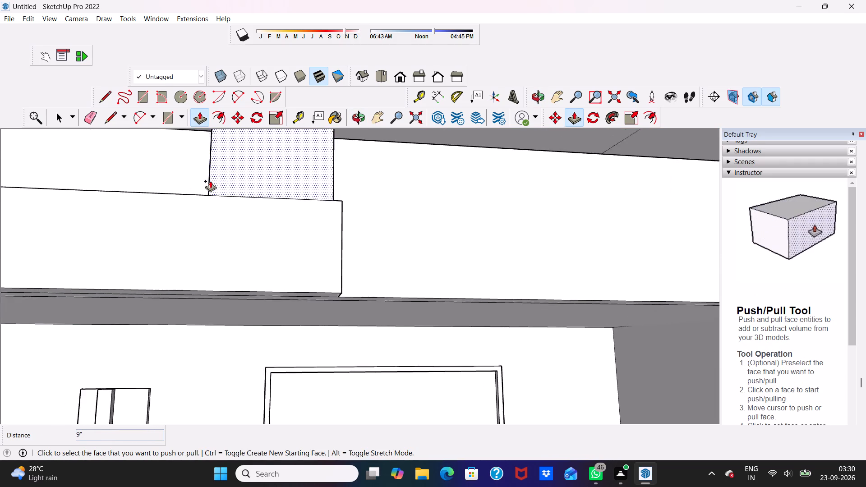
scroll(210, 181, "up", 1)
scroll(206, 246, "down", 4)
middle_click_drag(200, 282, 88, 403)
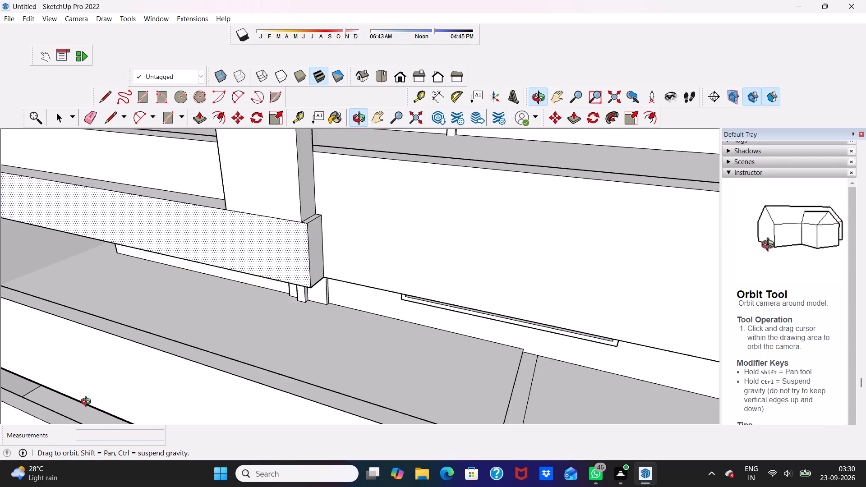
middle_click_drag(88, 403, 227, 157)
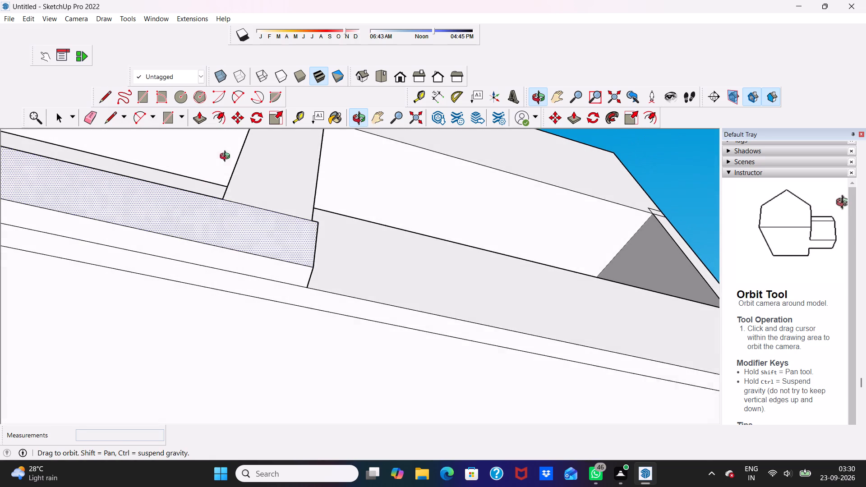
middle_click_drag(227, 157, 227, 157)
scroll(226, 153, "up", 1)
scroll(232, 185, "down", 3)
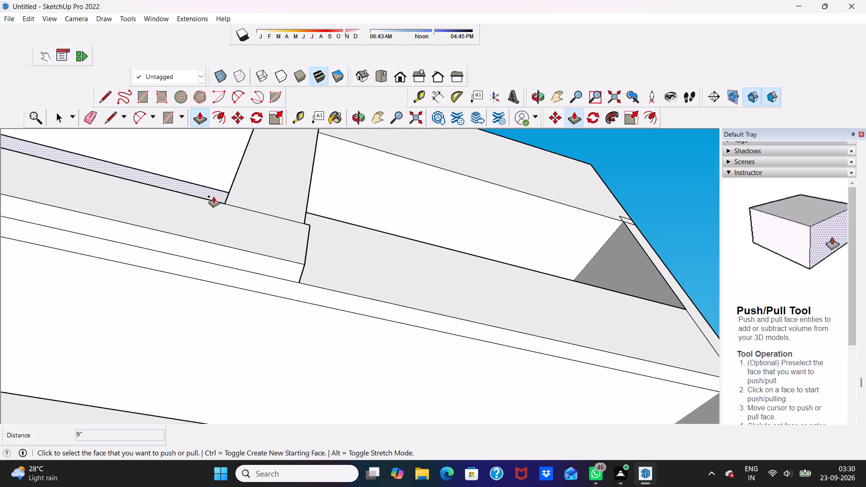
Draw a 1' 10 7/8" line down the projecting band's front face, from the free-standing leg's inner corner to the bottom edge.
key("space")
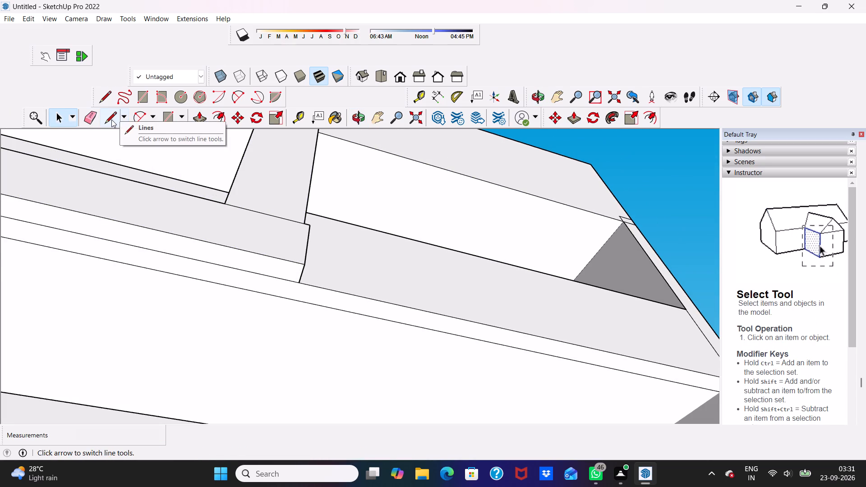
scroll(112, 123, "down", 5)
middle_click_drag(115, 133, 100, 211)
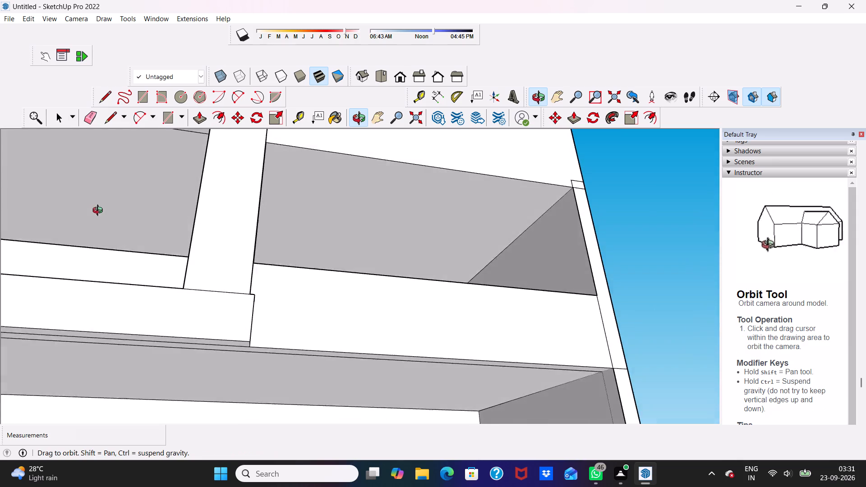
middle_click_drag(100, 211, 2, 295)
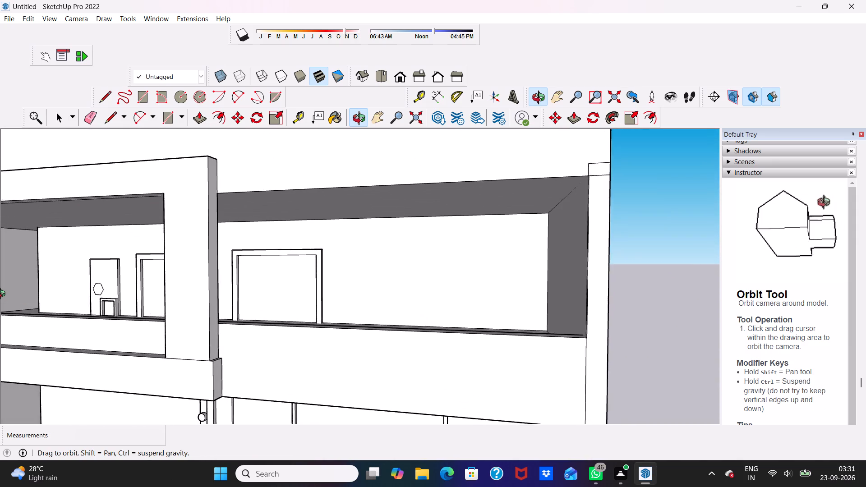
middle_click_drag(2, 295, 0, 262)
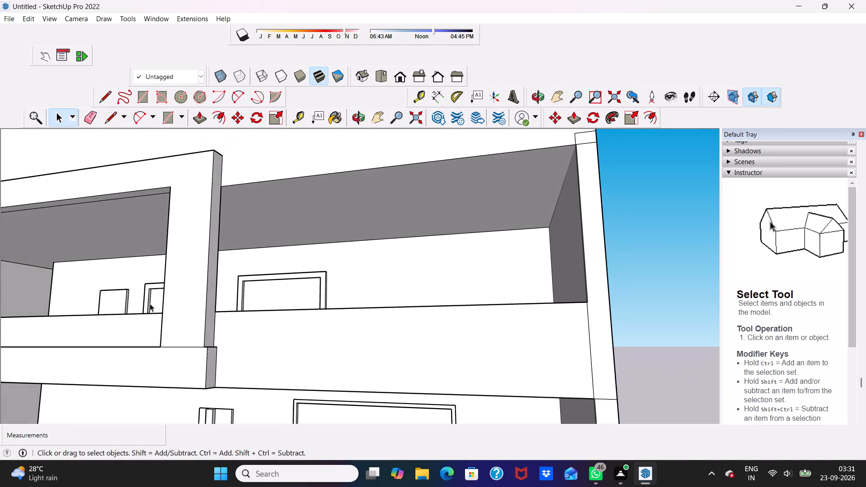
scroll(170, 313, "up", 6)
scroll(175, 310, "down", 6)
middle_click_drag(187, 296, 239, 216)
scroll(234, 215, "up", 4)
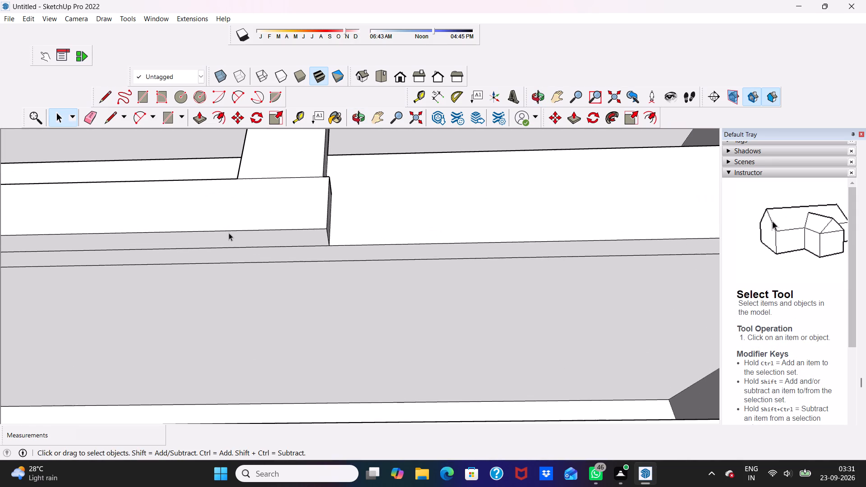
left_click(108, 119)
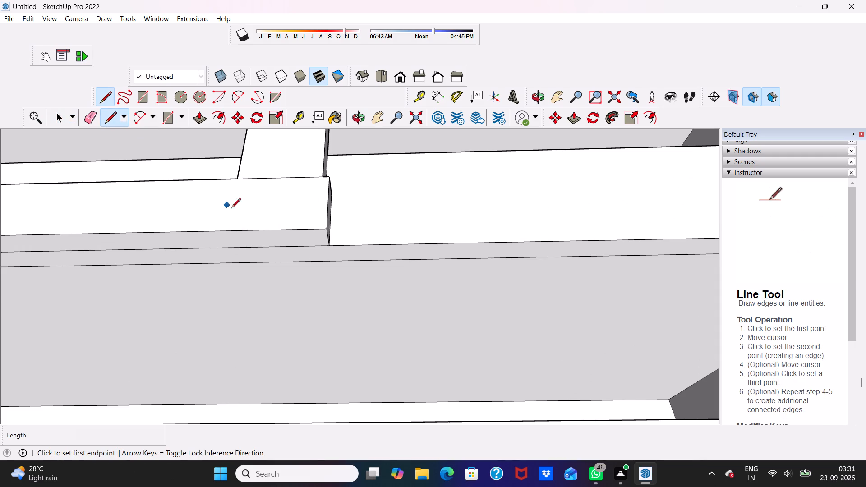
scroll(235, 221, "up", 2)
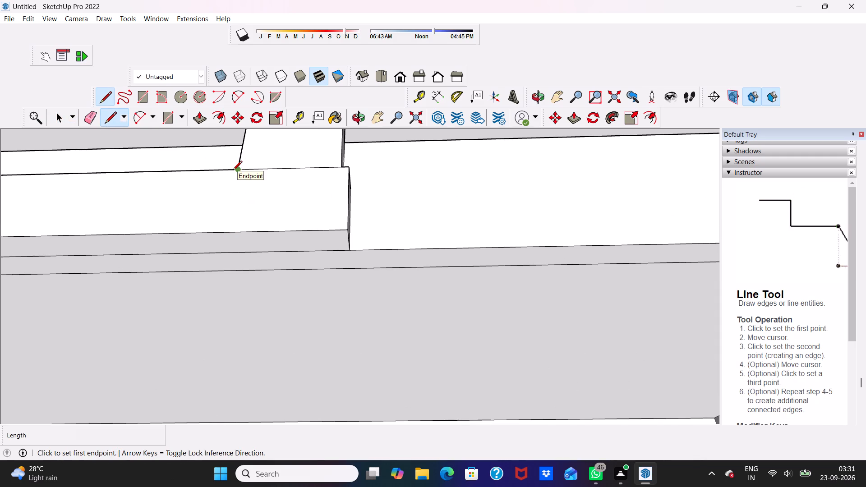
left_click(235, 171)
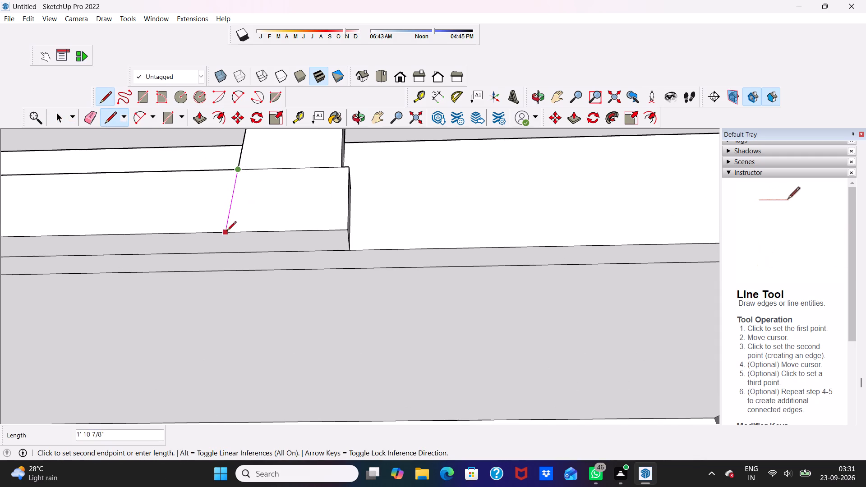
left_click(225, 237)
Continue the line across the band's underside to the wall-side edge, separating the area beneath the free-standing leg.
scroll(227, 250, "up", 8)
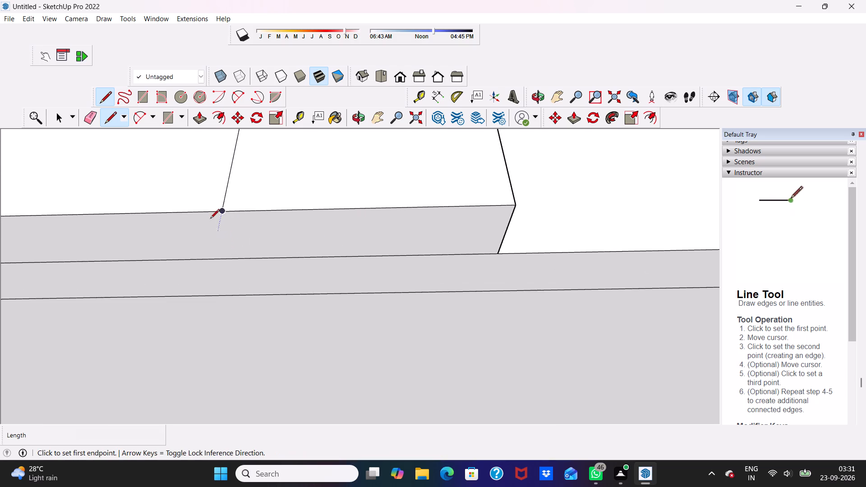
left_click(222, 215)
scroll(230, 248, "up", 3)
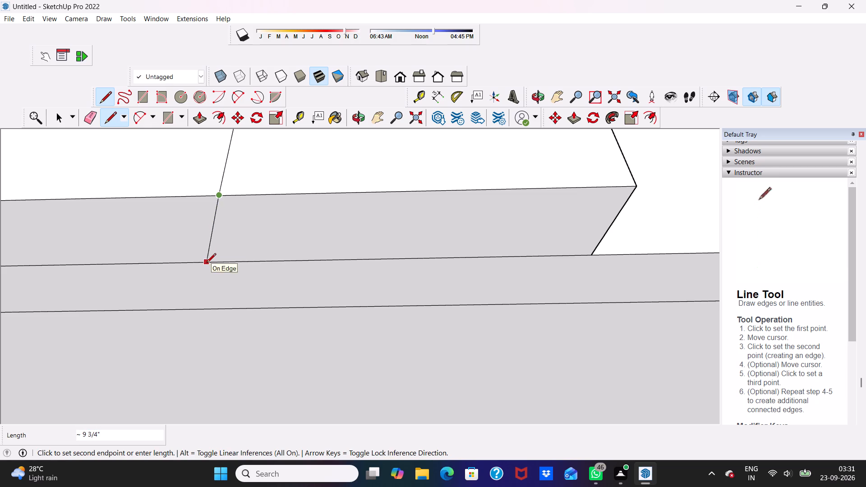
scroll(205, 264, "up", 3)
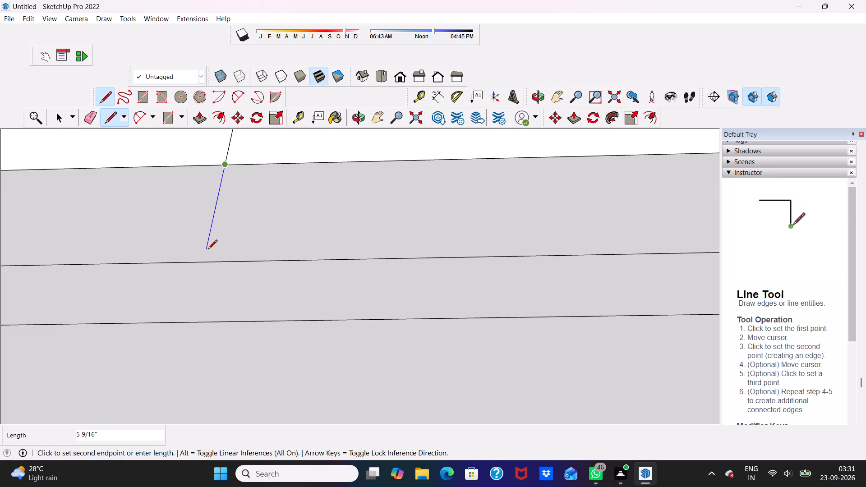
left_click(207, 260)
scroll(207, 241, "down", 4)
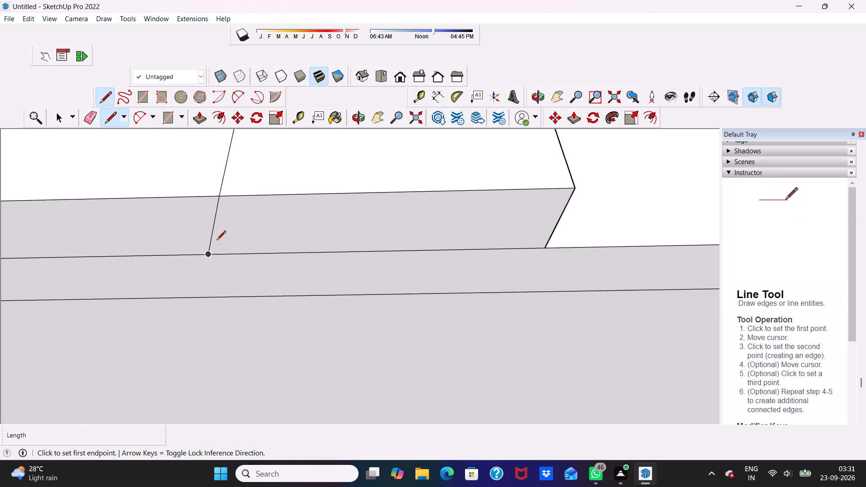
Push/Pull the underside area beneath the free-standing leg downward by about 10' 1/8", to the bottom of the middle storey's front.
scroll(216, 241, "down", 20)
scroll(216, 241, "down", 5)
middle_click_drag(189, 195, 214, 249)
scroll(217, 242, "up", 4)
key("space")
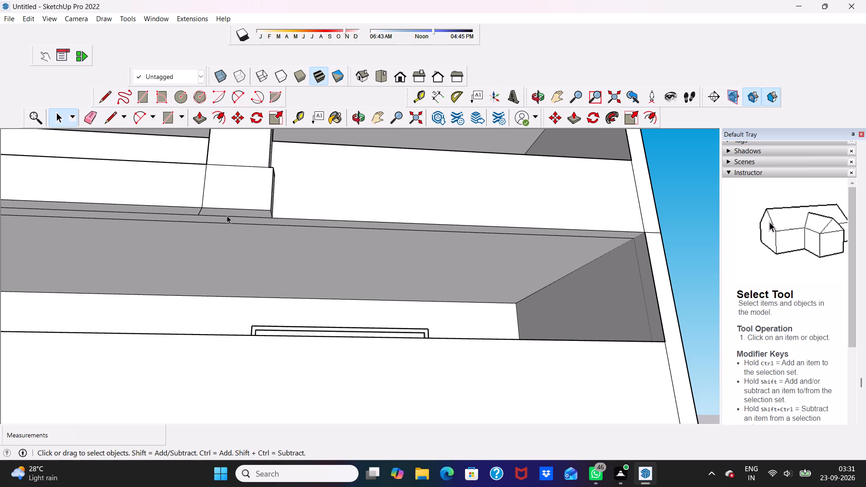
left_click(229, 212)
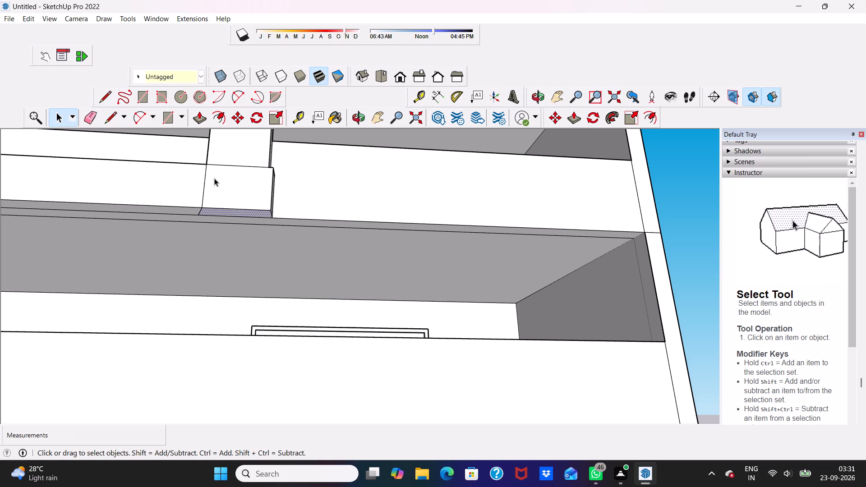
left_click(202, 114)
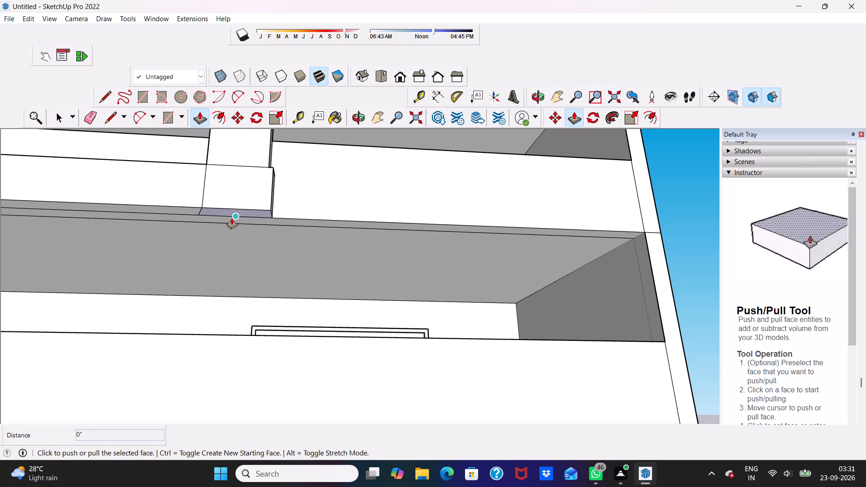
left_click(232, 207)
scroll(248, 300, "down", 9)
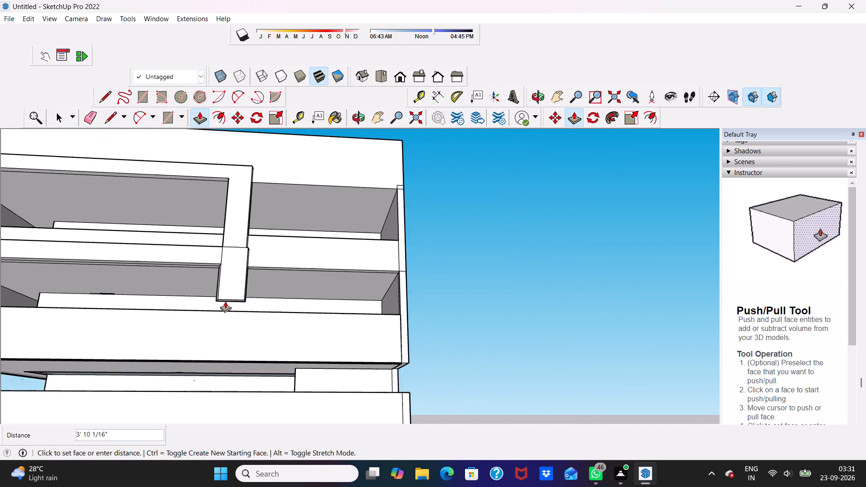
scroll(225, 301, "down", 7)
scroll(200, 312, "up", 2)
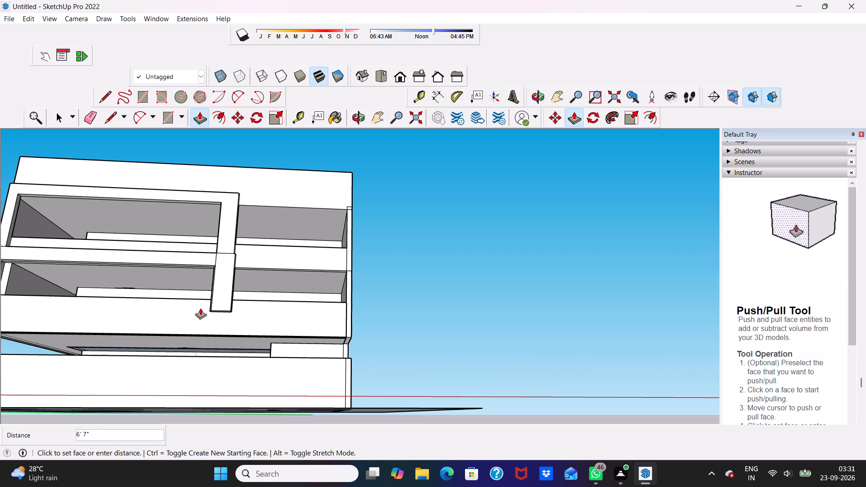
left_click(212, 334)
Examine the extended leg and its junction with the projecting band from below.
middle_click_drag(176, 299, 299, 312)
scroll(299, 312, "up", 5)
scroll(296, 218, "up", 5)
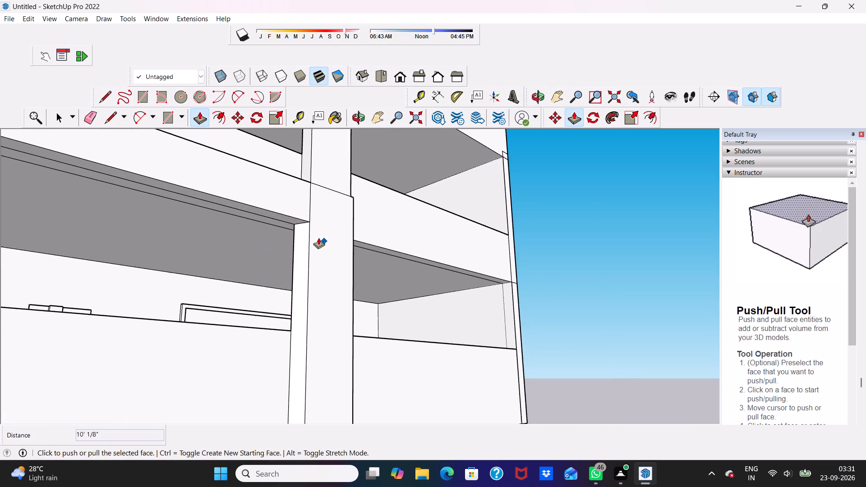
scroll(309, 231, "up", 7)
scroll(307, 202, "down", 13)
scroll(280, 204, "up", 1)
scroll(279, 202, "down", 14)
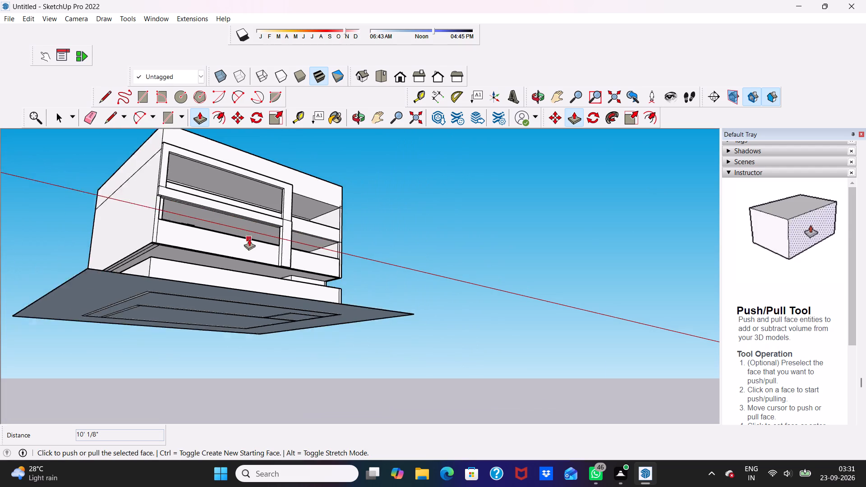
scroll(249, 239, "down", 3)
Erase the short edge crossing the band's underside at the end opposite the extended leg.
scroll(199, 227, "up", 12)
scroll(143, 220, "up", 6)
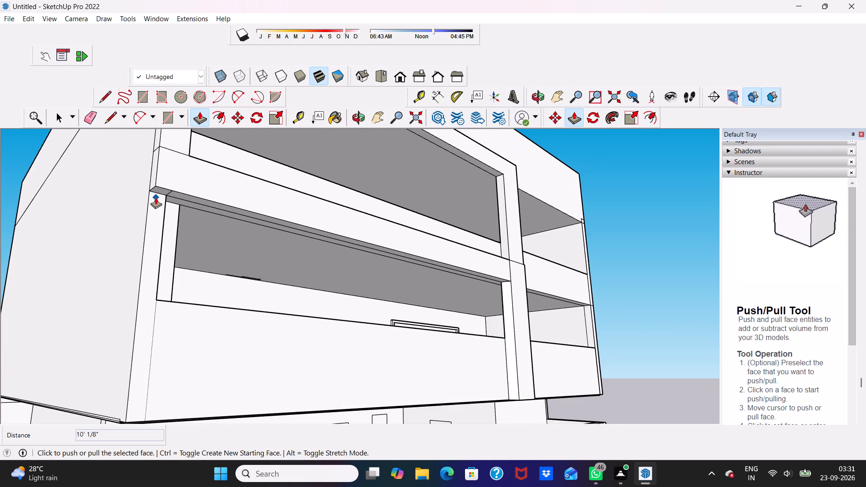
key("space")
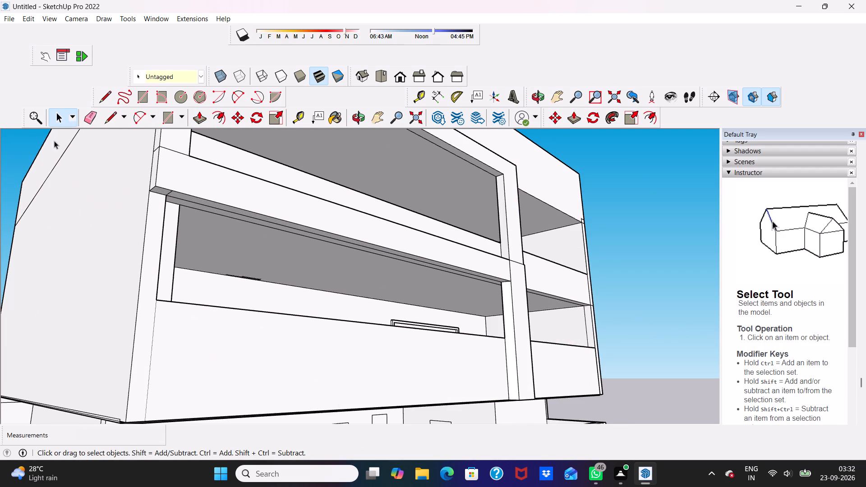
left_click(87, 118)
scroll(140, 190, "up", 4)
scroll(230, 202, "up", 3)
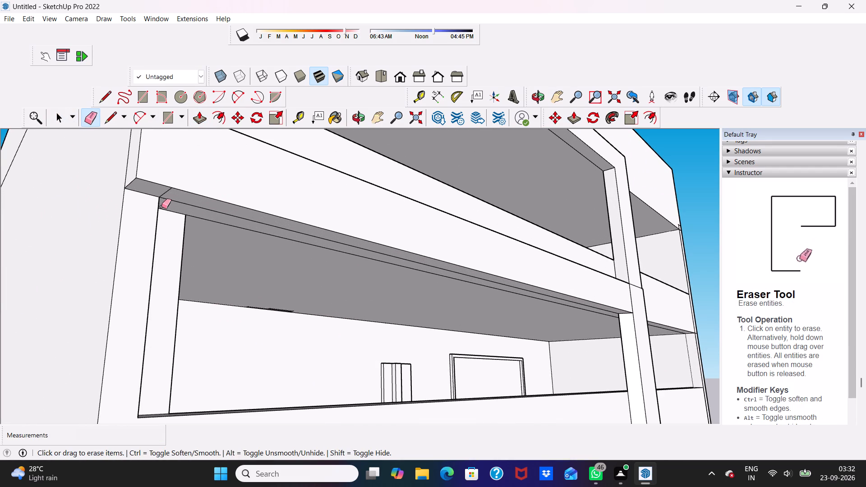
left_click(165, 194)
scroll(203, 189, "down", 5)
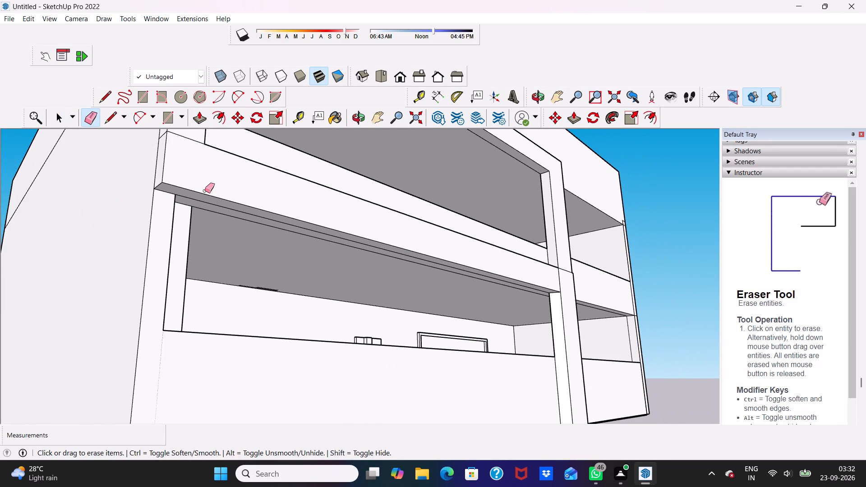
Examine the whole front facade and the extended leg beside the middle-storey opening.
key("space")
scroll(196, 186, "down", 5)
scroll(421, 196, "down", 2)
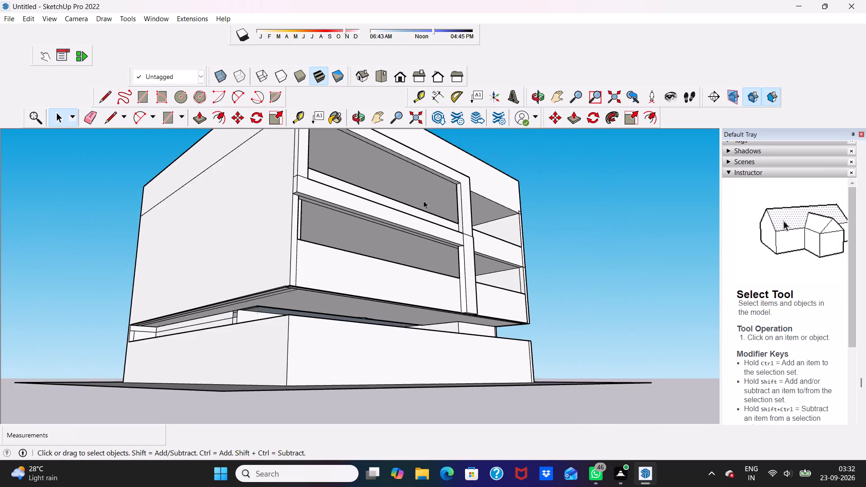
scroll(424, 201, "down", 5)
middle_click_drag(385, 179, 299, 237)
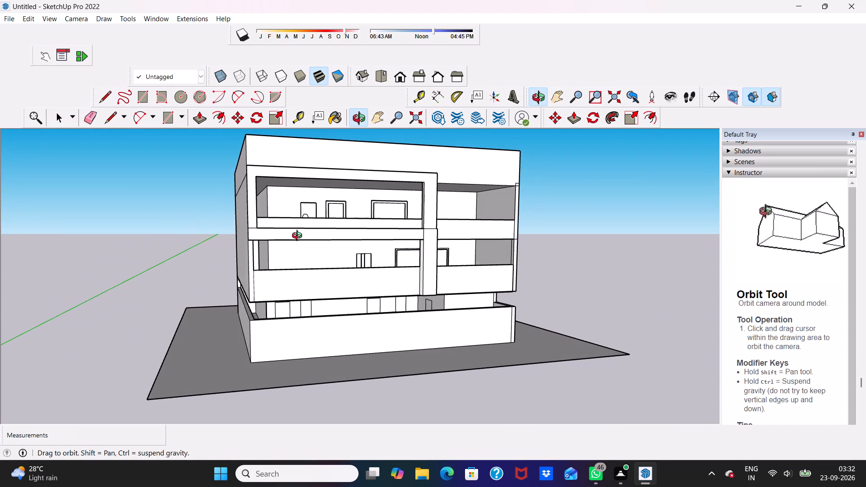
middle_click_drag(299, 237, 299, 237)
scroll(399, 229, "up", 6)
scroll(419, 269, "up", 6)
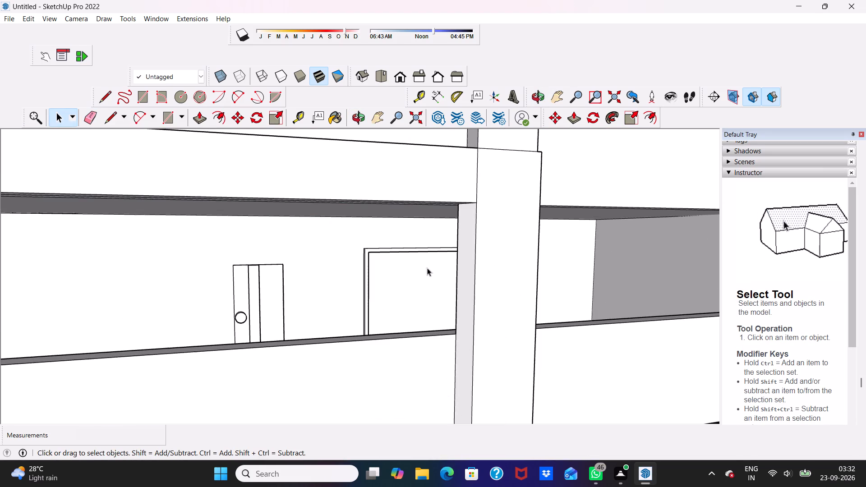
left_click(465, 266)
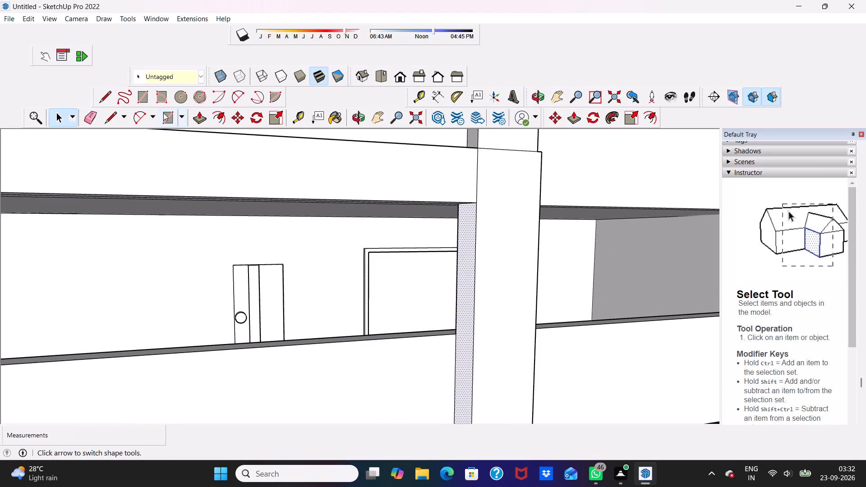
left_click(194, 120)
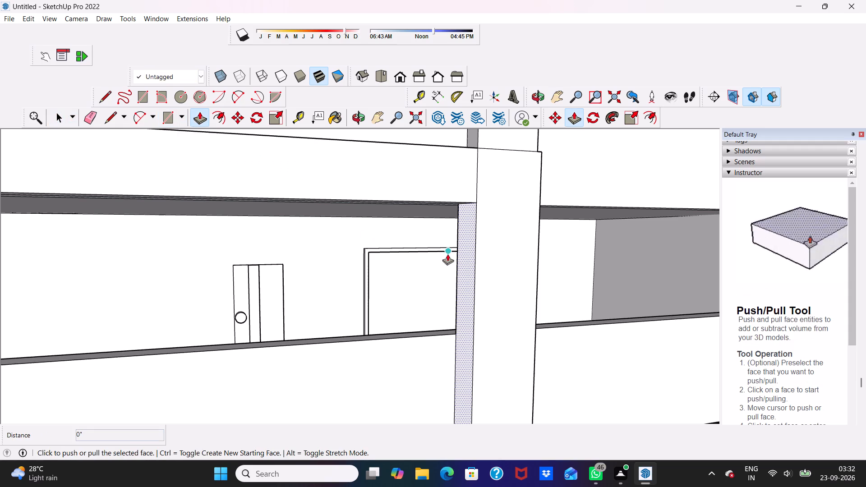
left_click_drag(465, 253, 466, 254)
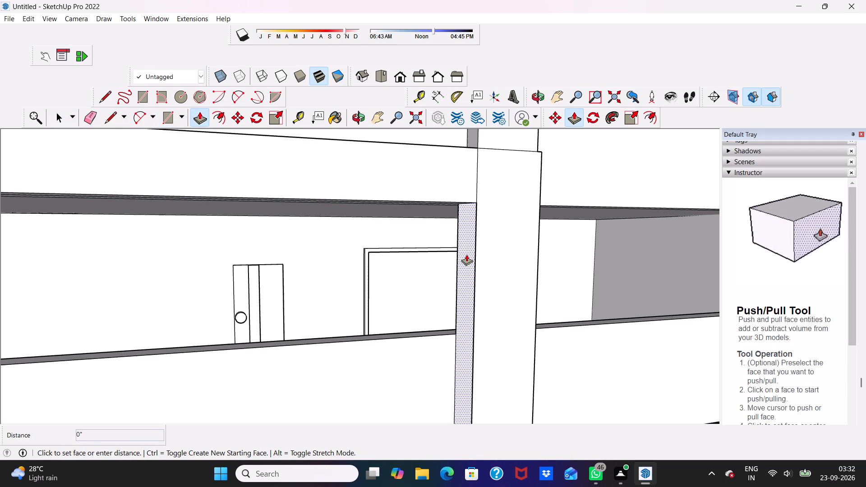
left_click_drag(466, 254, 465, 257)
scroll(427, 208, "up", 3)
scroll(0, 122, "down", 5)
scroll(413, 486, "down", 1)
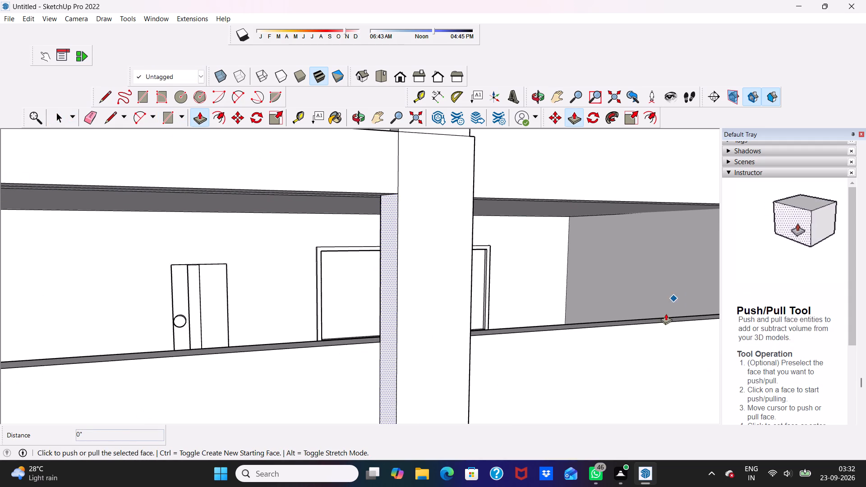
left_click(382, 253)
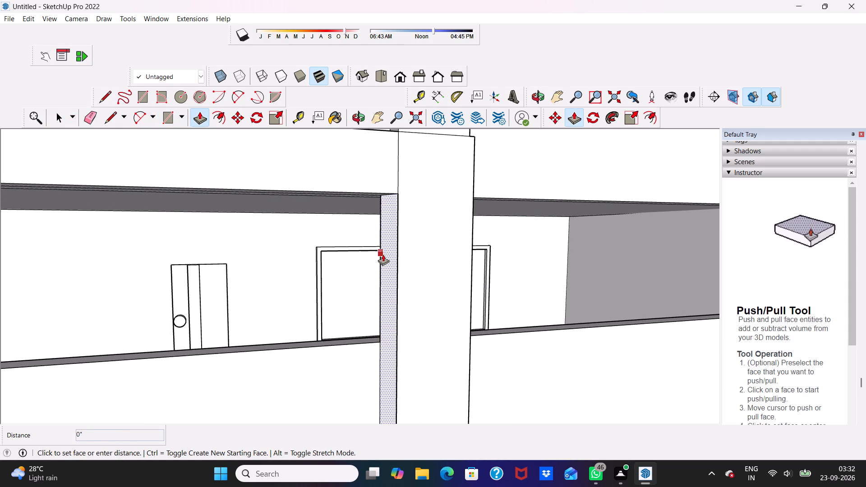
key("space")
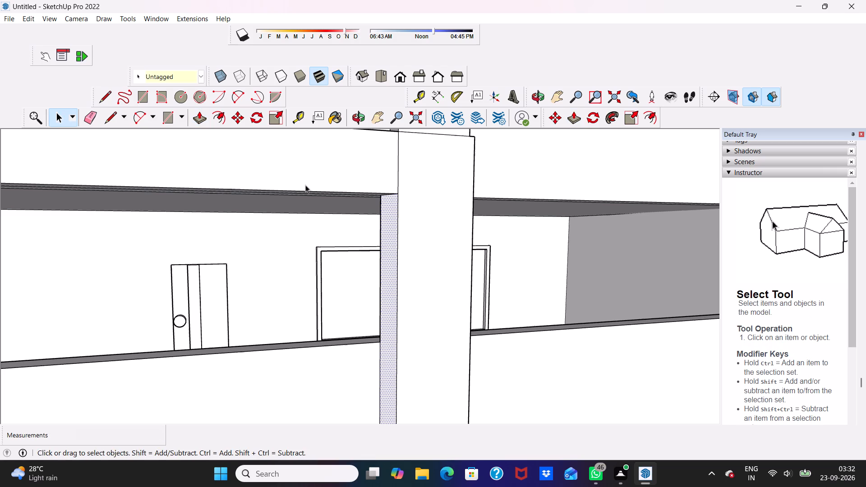
Erase the vertical edge separating the projecting band's front face from the extended leg's front face.
left_click_drag(86, 111, 93, 118)
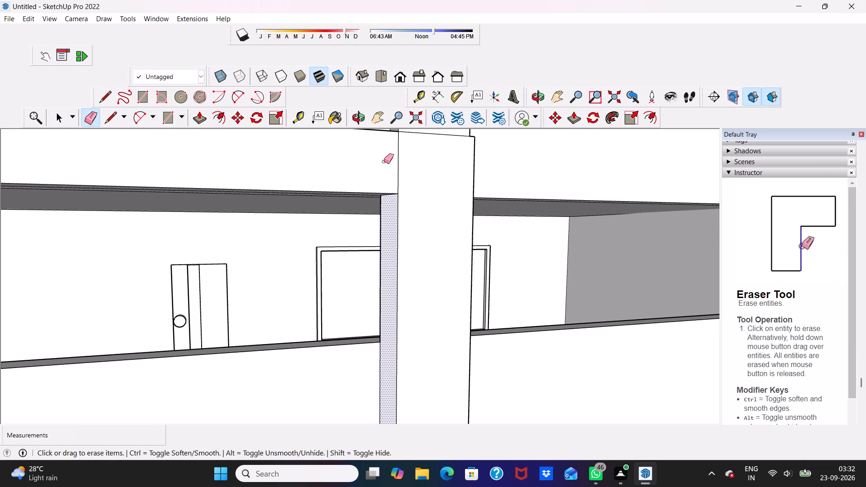
left_click(396, 156)
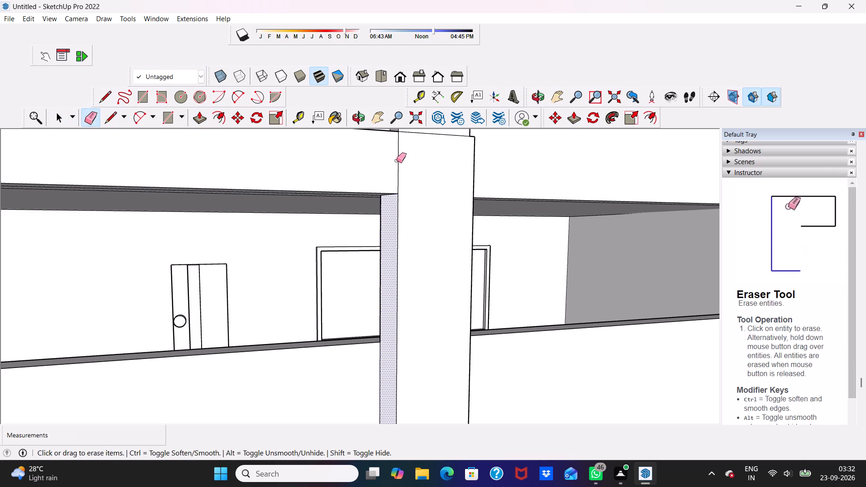
left_click(397, 160)
left_click(397, 160)
scroll(353, 193, "down", 2)
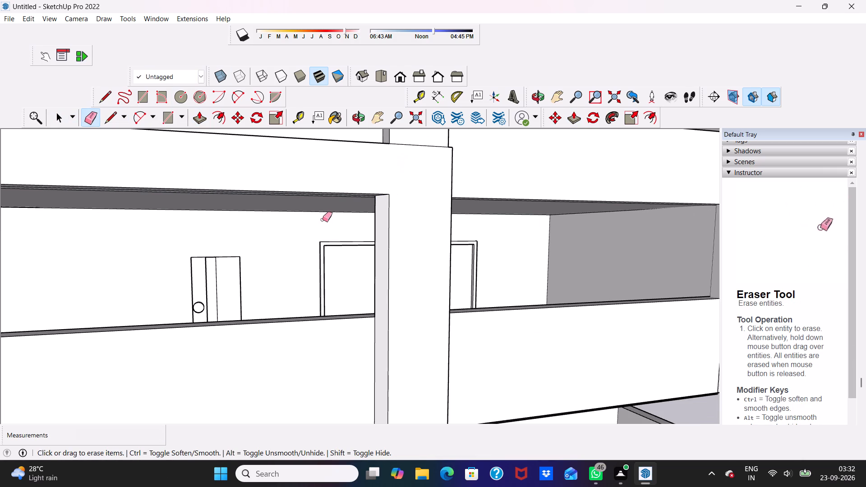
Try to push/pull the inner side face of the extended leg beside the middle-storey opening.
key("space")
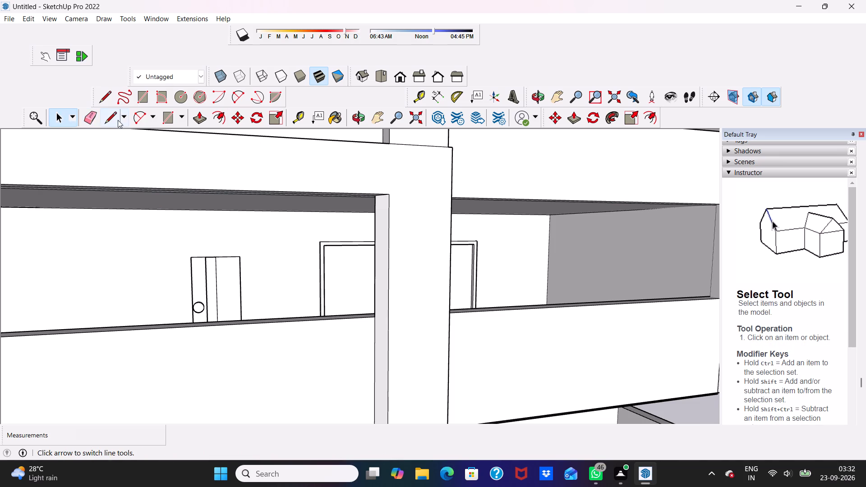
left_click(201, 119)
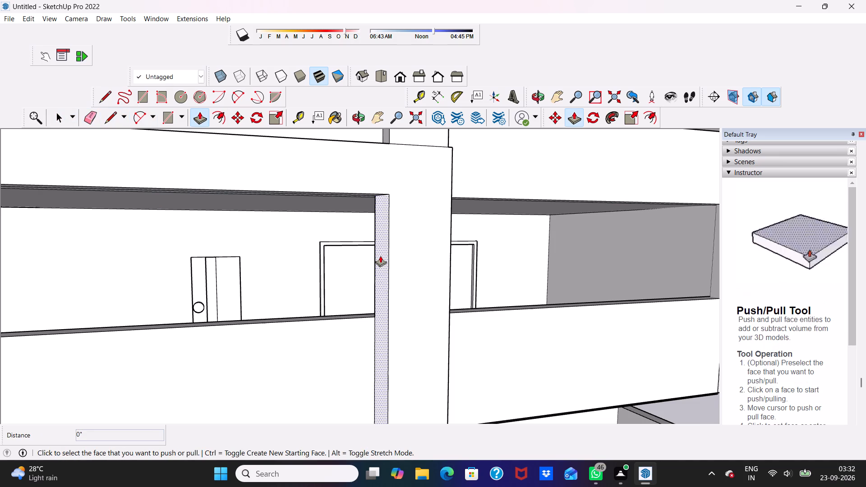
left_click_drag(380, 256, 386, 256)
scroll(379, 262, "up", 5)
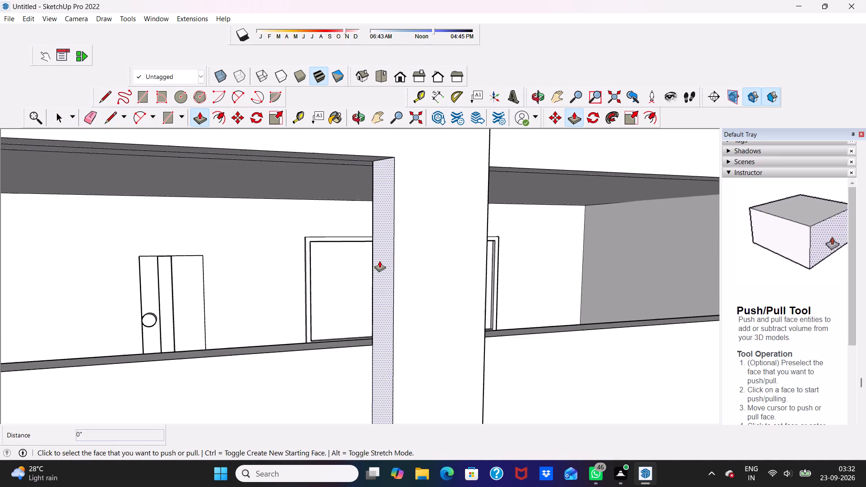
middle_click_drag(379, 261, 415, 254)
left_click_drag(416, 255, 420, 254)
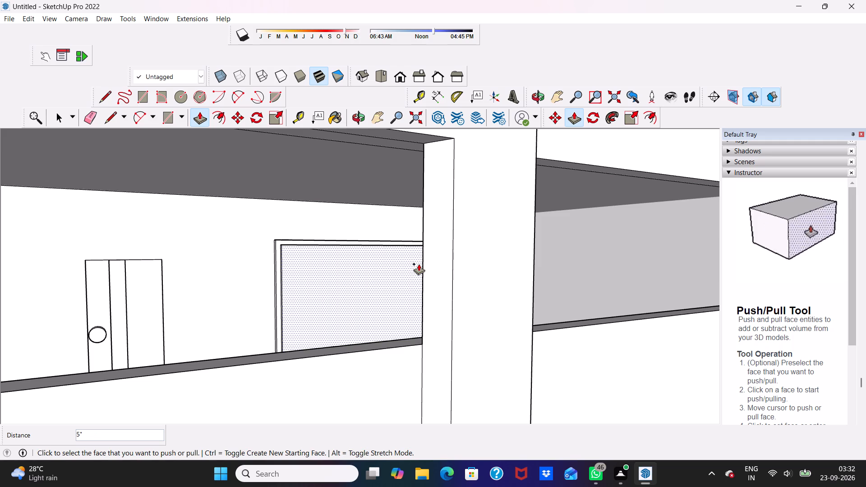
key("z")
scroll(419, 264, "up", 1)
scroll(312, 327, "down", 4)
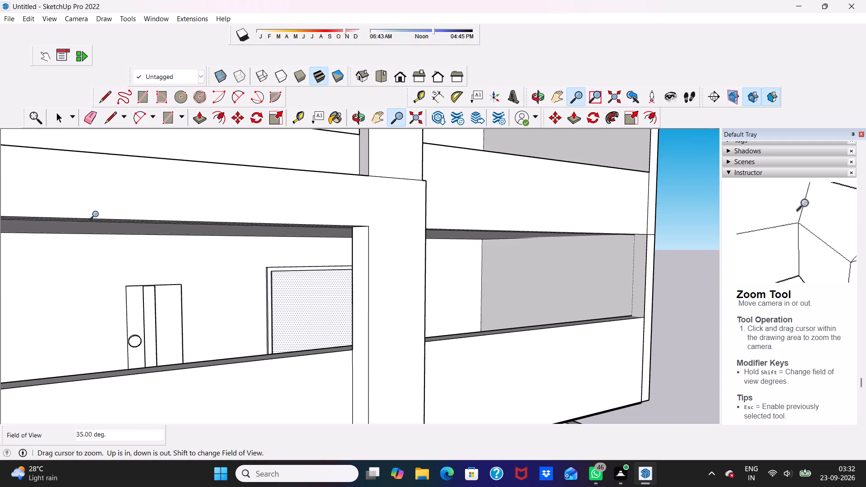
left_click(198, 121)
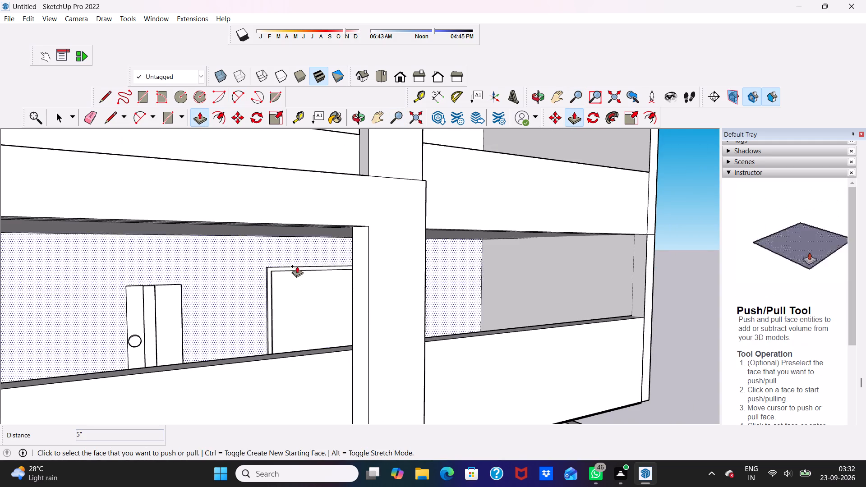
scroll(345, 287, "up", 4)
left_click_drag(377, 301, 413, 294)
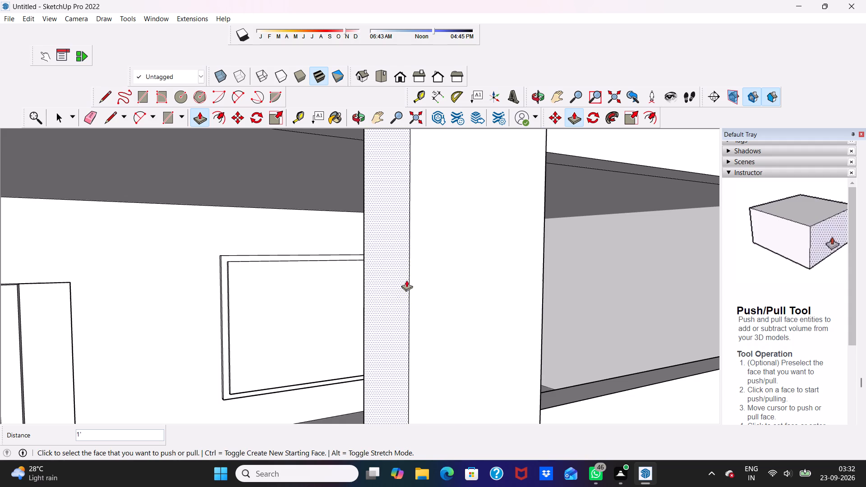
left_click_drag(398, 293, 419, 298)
Pull the outer side face of the top-storey frame's leg out by 1 15/16", flush with the extended leg below.
scroll(406, 287, "down", 6)
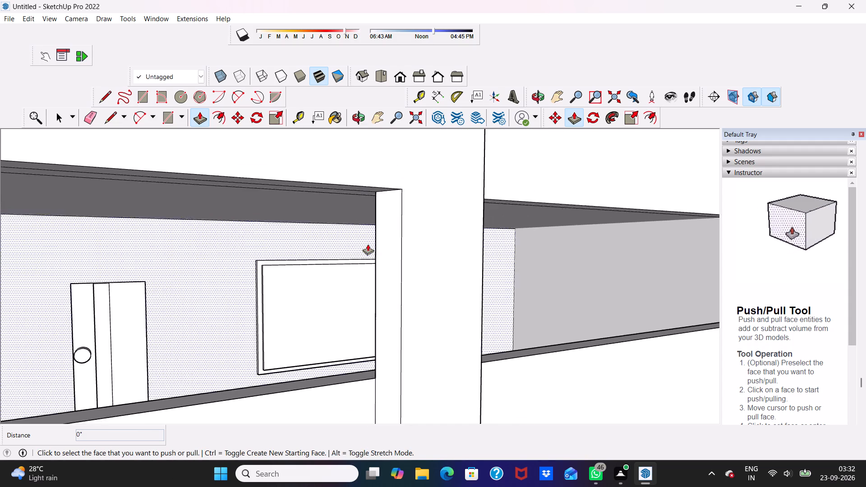
scroll(368, 244, "down", 12)
middle_click_drag(390, 267, 302, 263)
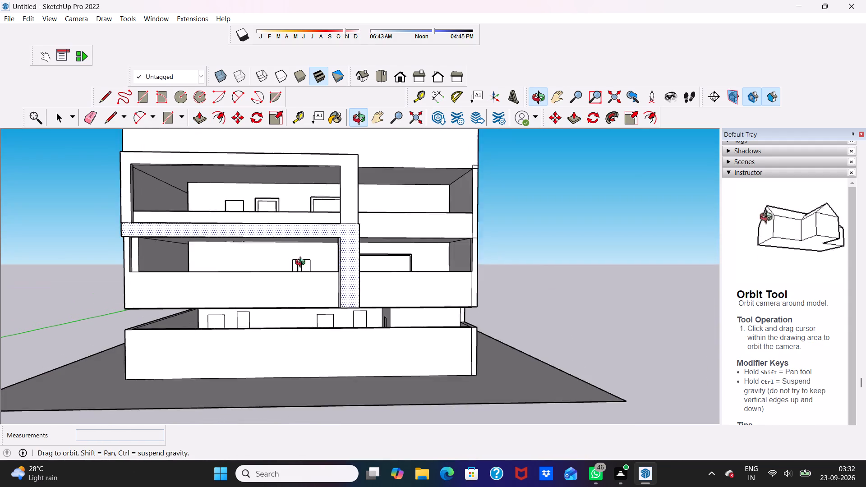
middle_click_drag(302, 263, 301, 263)
scroll(292, 266, "down", 5)
scroll(328, 244, "up", 6)
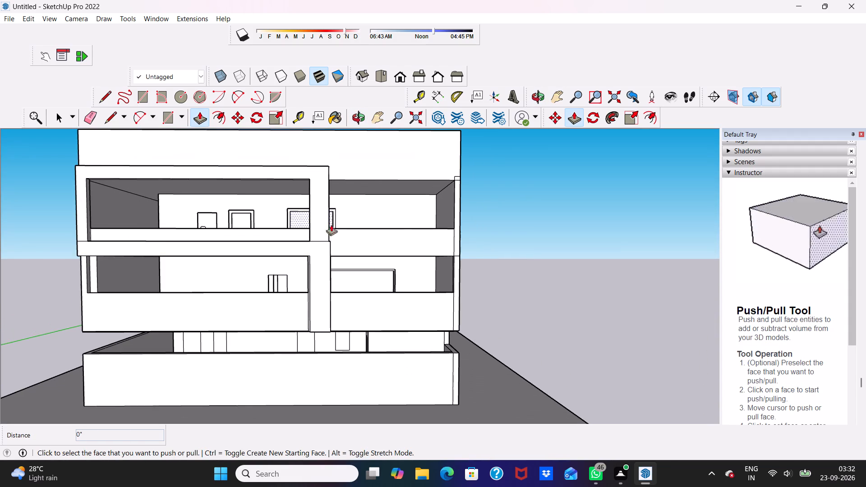
middle_click_drag(332, 207, 199, 238)
scroll(329, 220, "up", 5)
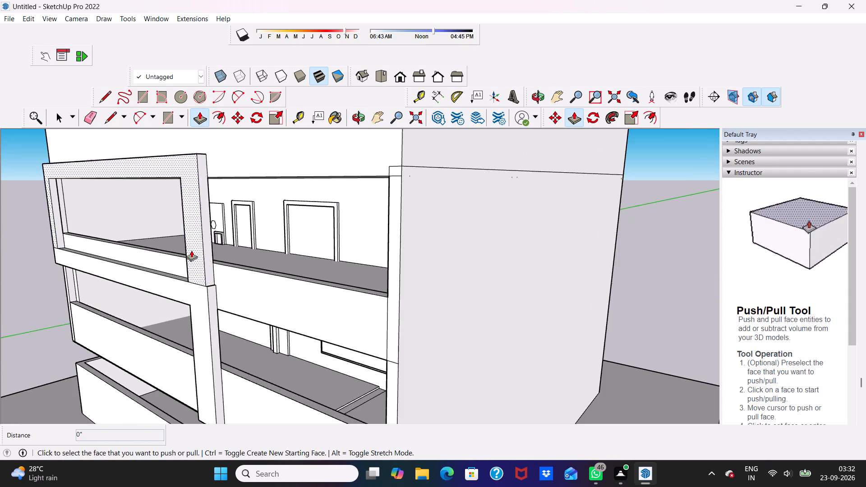
scroll(191, 250, "up", 10)
left_click(221, 255)
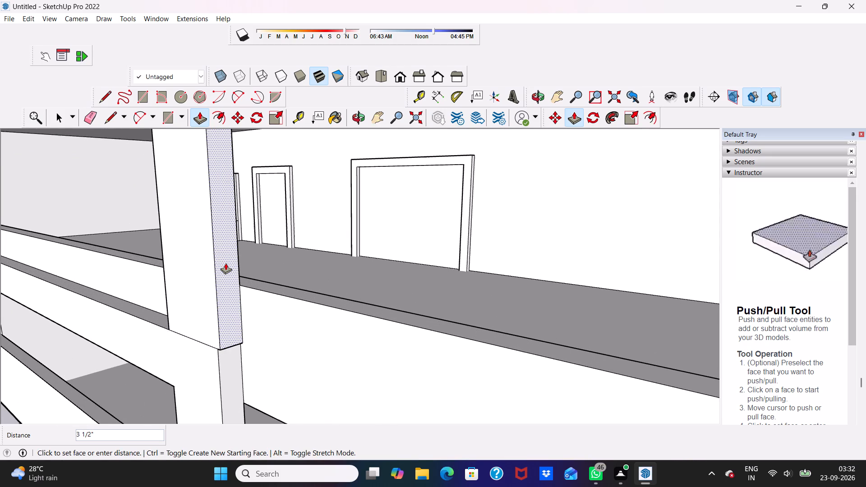
scroll(224, 257, "down", 3)
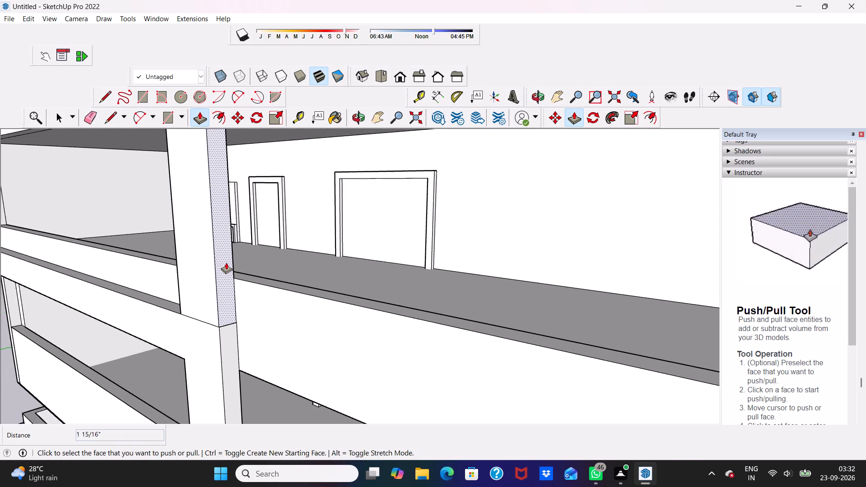
Draw a vertical line down the band's front face, from the top-storey opening's lower corner opposite the extended leg to the band's lower edge.
scroll(226, 263, "up", 5)
scroll(103, 291, "down", 3)
scroll(67, 300, "down", 10)
middle_click_drag(138, 294, 299, 254)
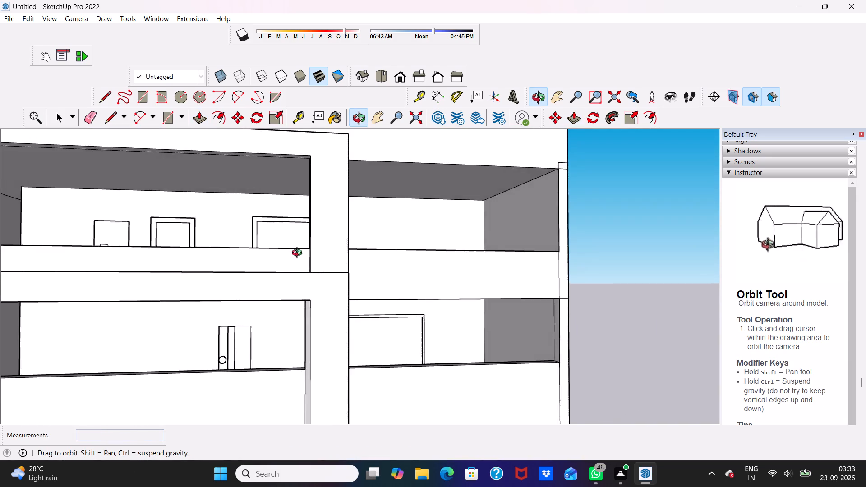
middle_click_drag(299, 254, 347, 254)
scroll(355, 251, "down", 10)
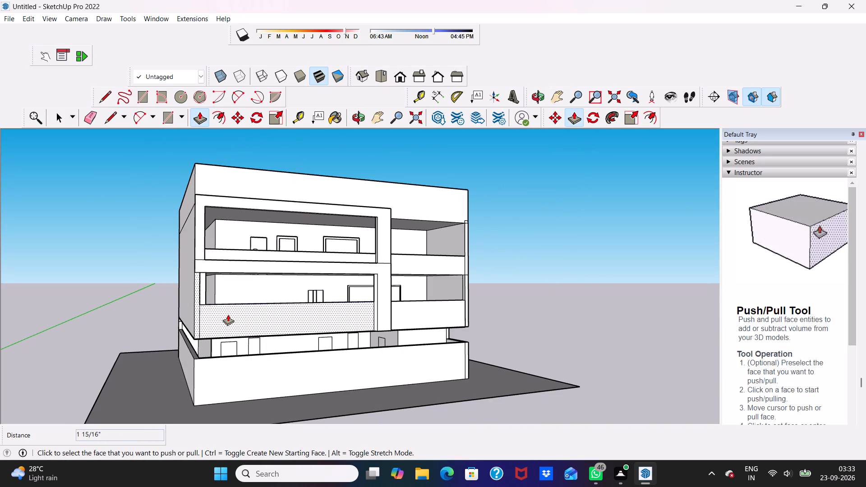
scroll(281, 286, "up", 4)
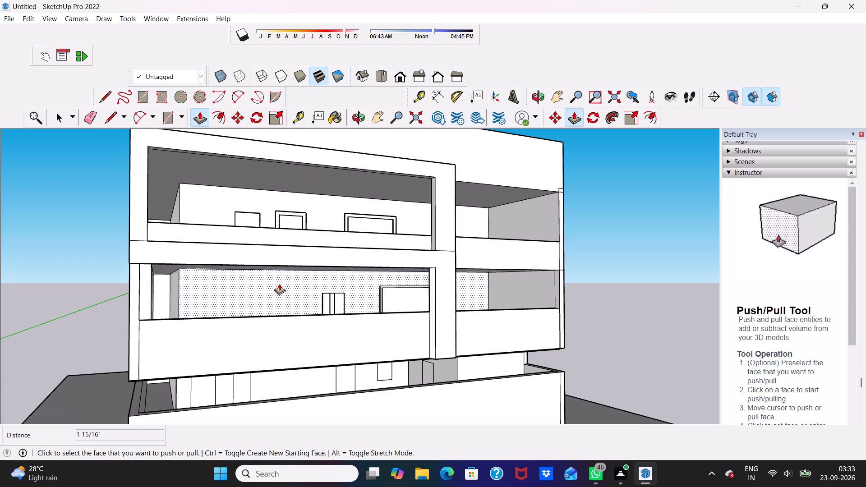
key("space")
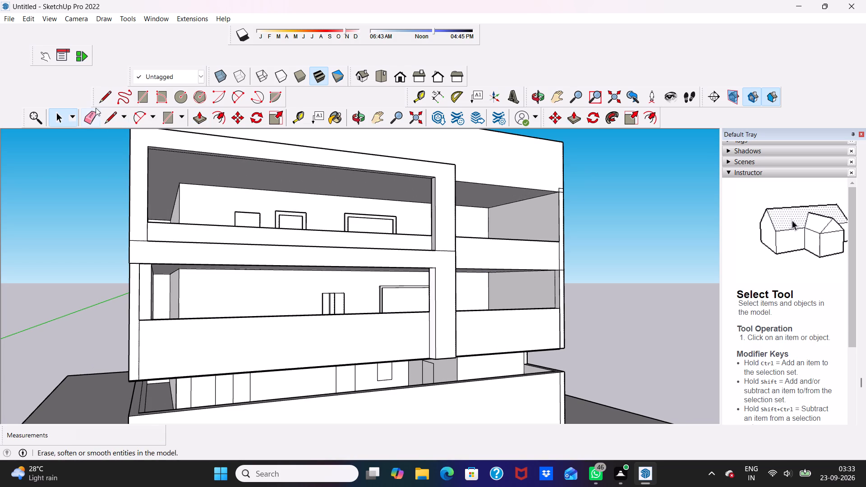
left_click(103, 94)
scroll(117, 260, "up", 8)
scroll(186, 230, "down", 2)
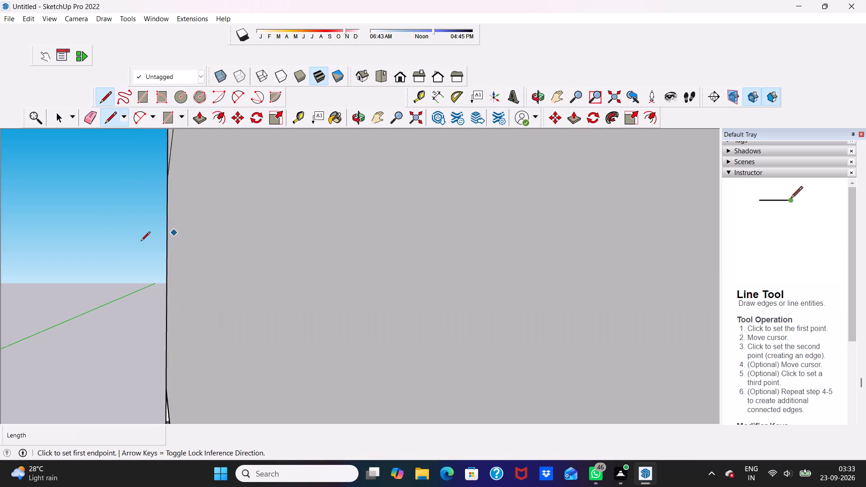
scroll(141, 242, "down", 7)
scroll(142, 216, "up", 4)
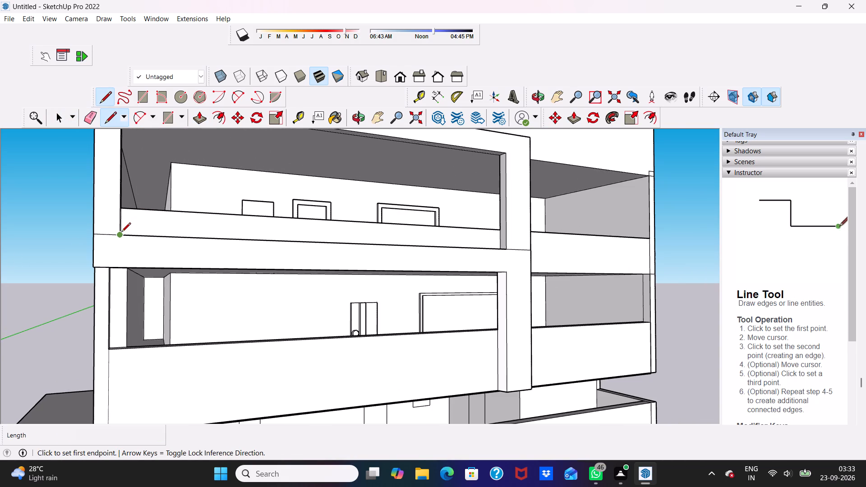
scroll(120, 234, "up", 15)
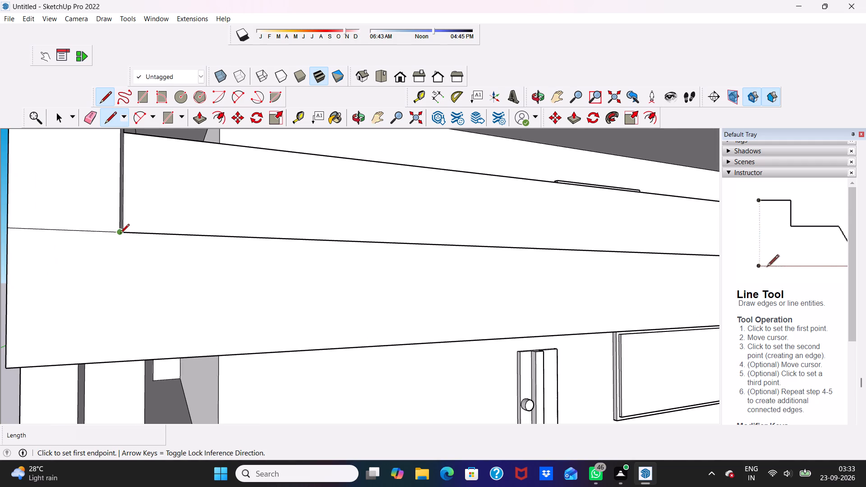
left_click(120, 234)
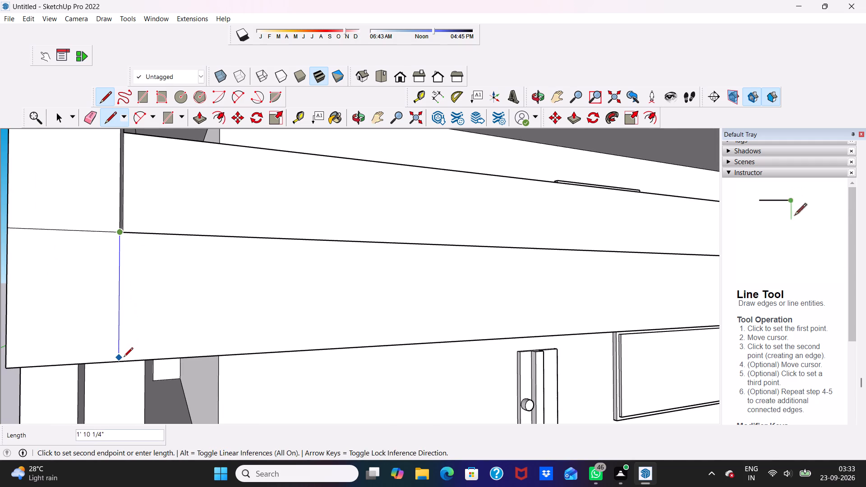
left_click(124, 358)
Draw a 9" line across the band's underside, meeting the lower end of the new vertical line on the front face.
scroll(121, 363, "down", 1)
middle_click_drag(121, 365, 128, 305)
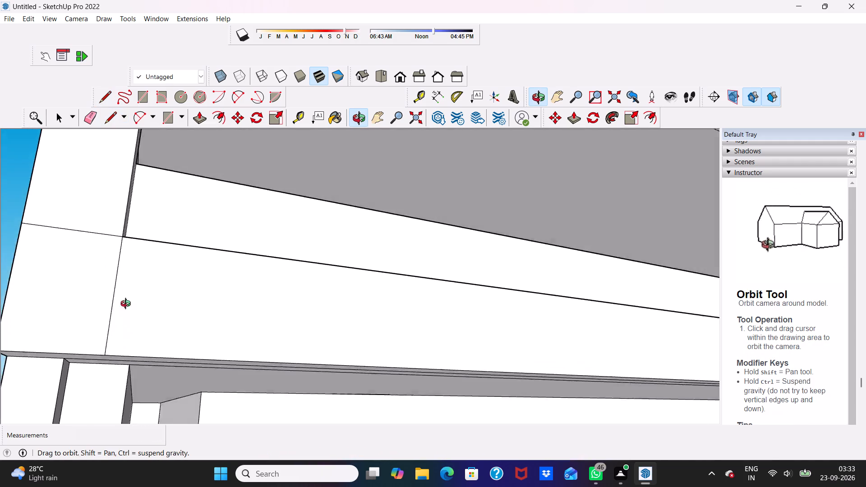
middle_click_drag(128, 305, 149, 238)
scroll(106, 298, "up", 1)
scroll(83, 332, "up", 3)
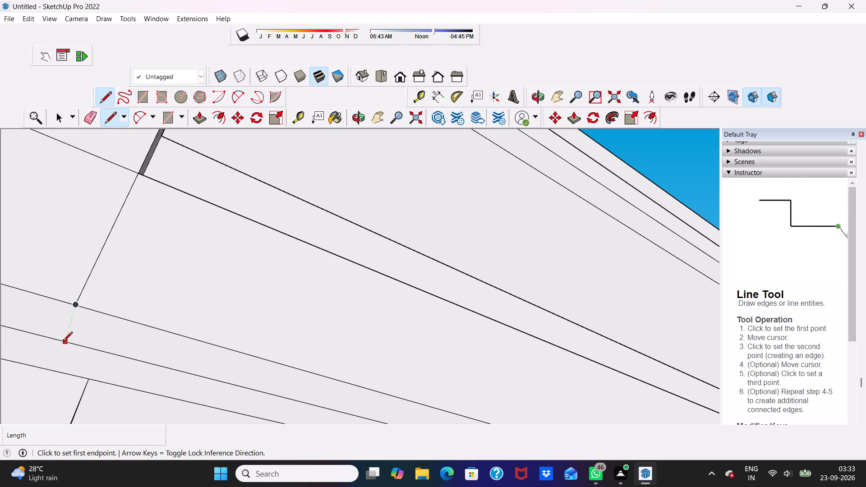
left_click(63, 342)
scroll(71, 329, "down", 4)
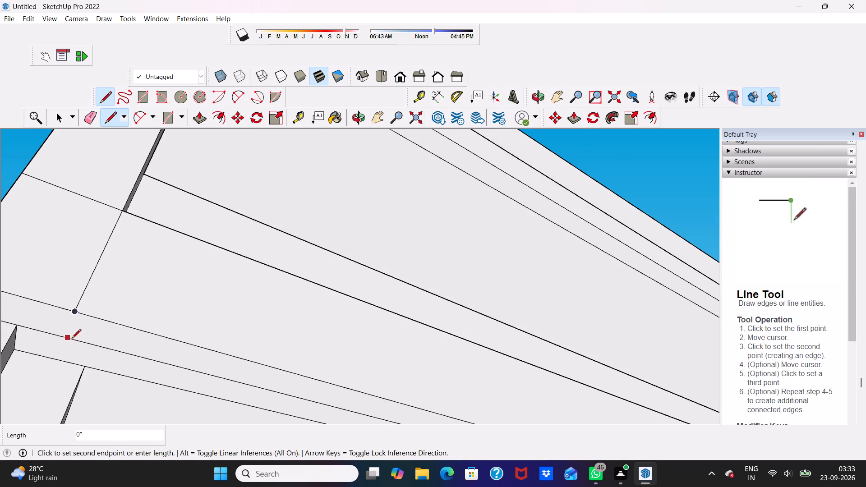
left_click(69, 339)
left_click(77, 312)
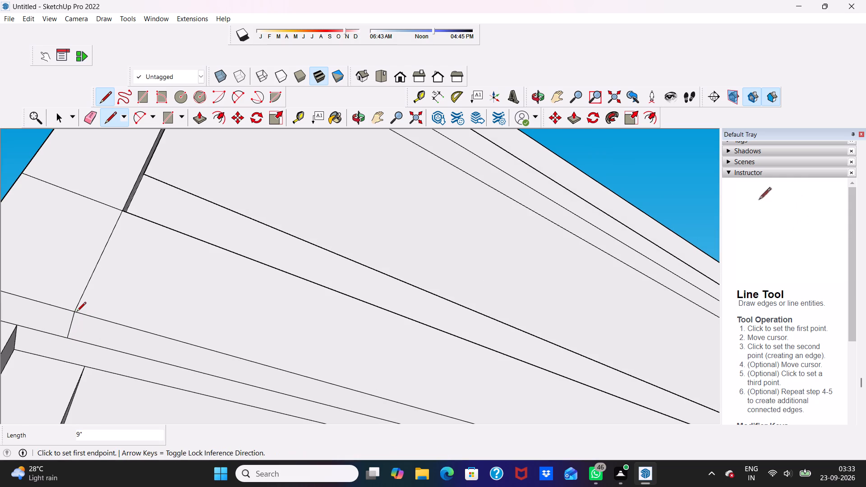
scroll(84, 301, "down", 9)
left_click(242, 193)
key("space")
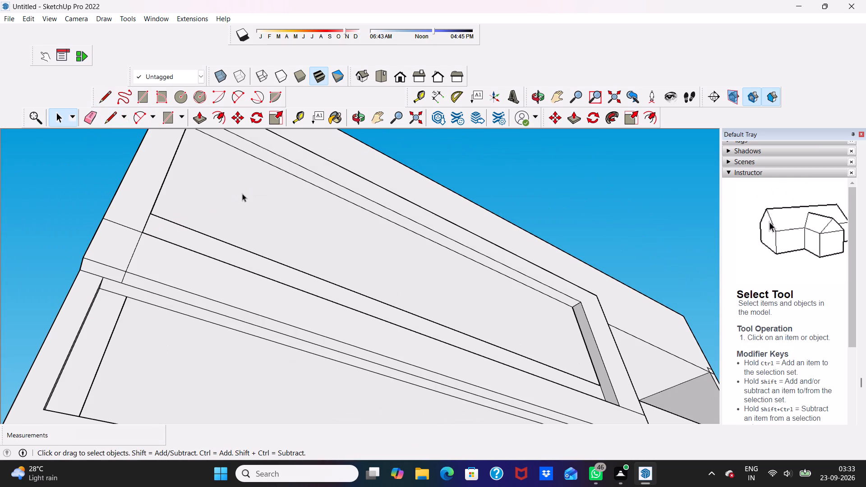
Pull the separated corner face of the band's underside down 10' to the bottom of the middle storey's front, forming a second leg.
scroll(63, 297, "up", 2)
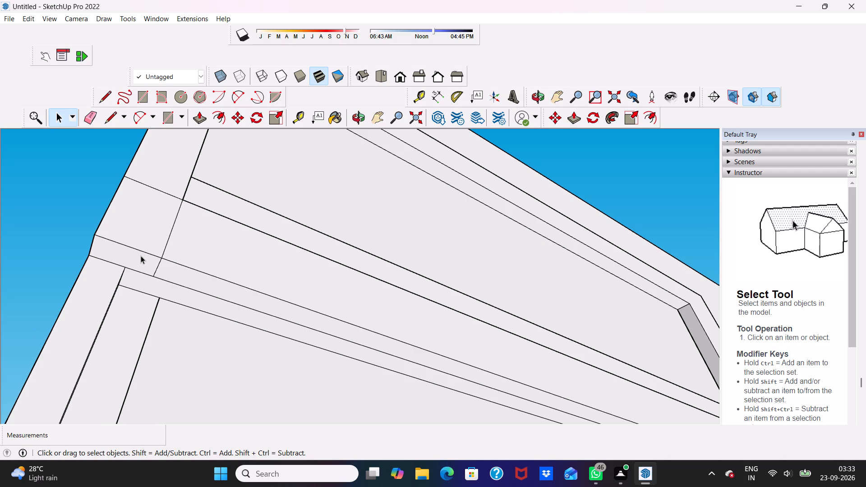
left_click(141, 256)
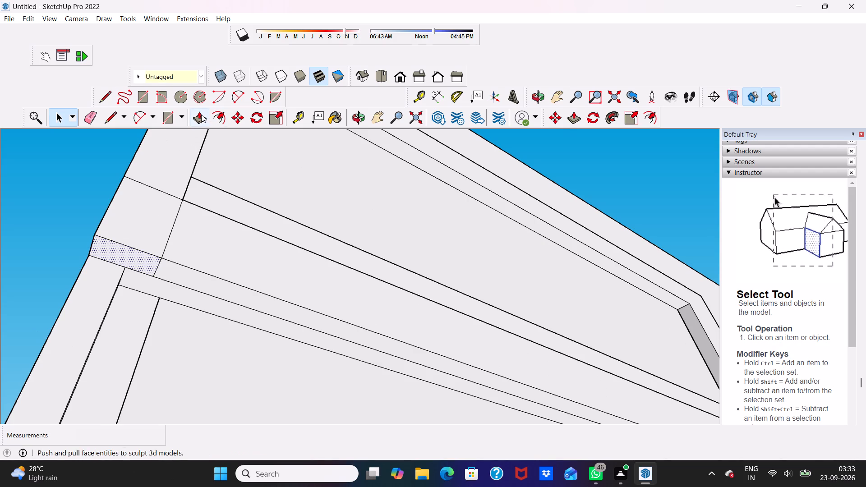
left_click(199, 116)
left_click(103, 245)
scroll(103, 245, "down", 6)
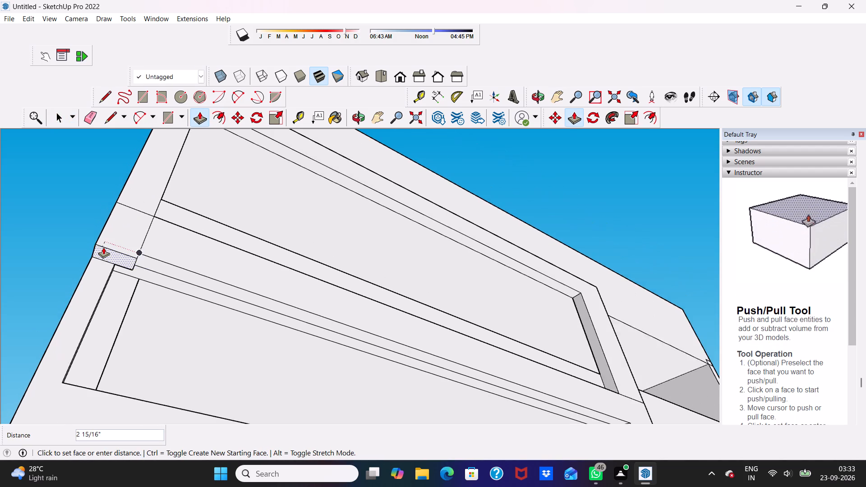
scroll(103, 247, "down", 4)
scroll(55, 320, "down", 8)
scroll(51, 344, "up", 1)
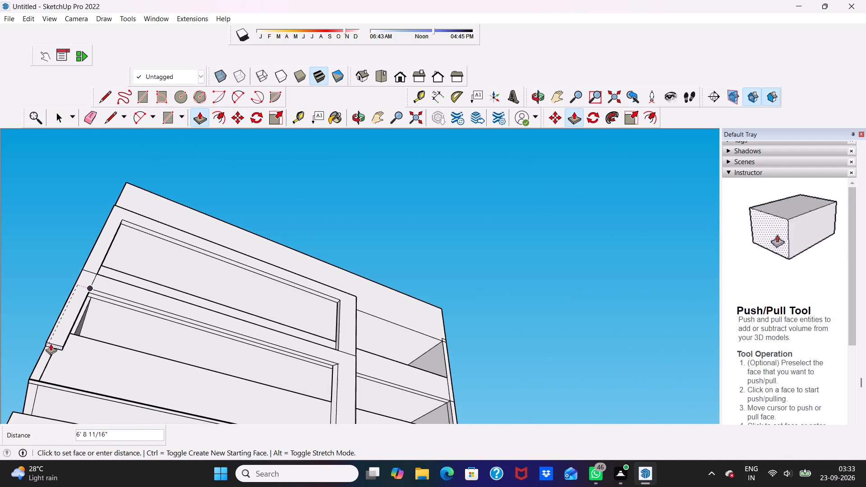
left_click(46, 380)
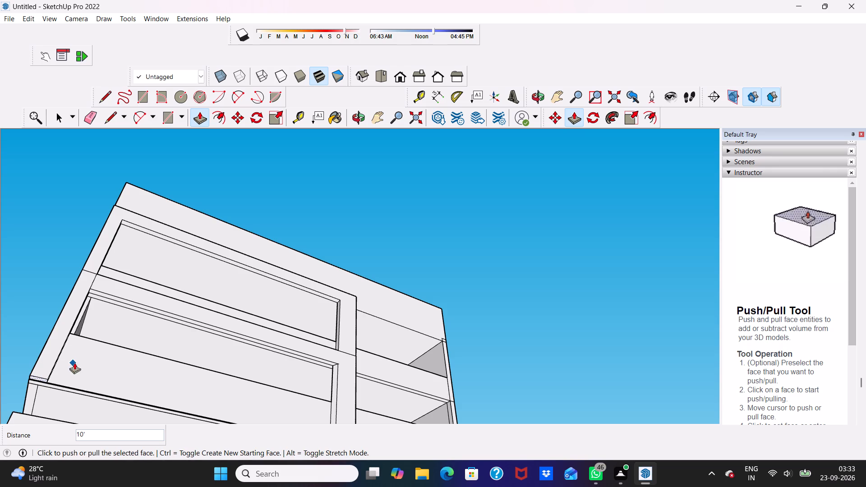
Examine the front facade from below, including both legs beside the middle-storey opening.
scroll(127, 331, "up", 1)
scroll(132, 329, "down", 5)
middle_click_drag(175, 328, 155, 372)
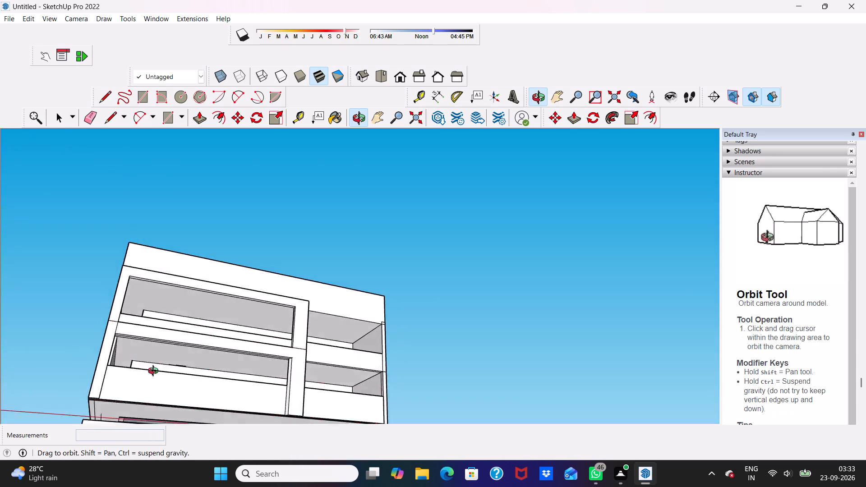
middle_click_drag(155, 372, 136, 401)
scroll(212, 344, "up", 3)
key("space")
key("space")
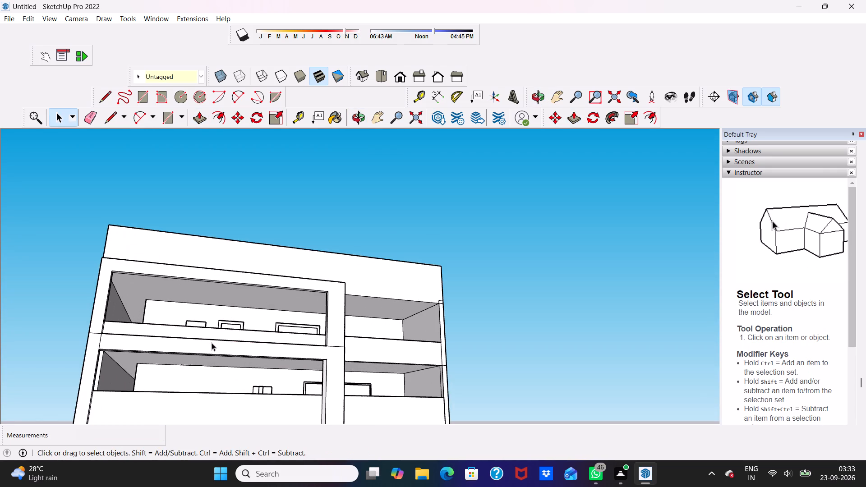
key("space")
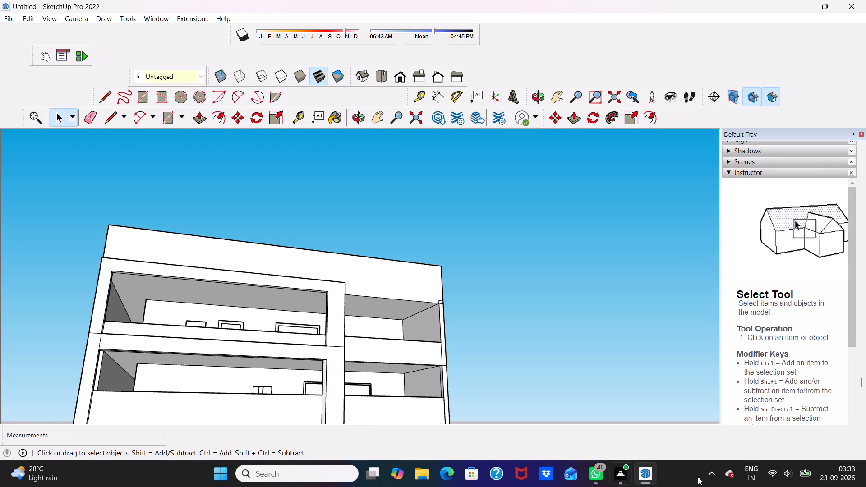
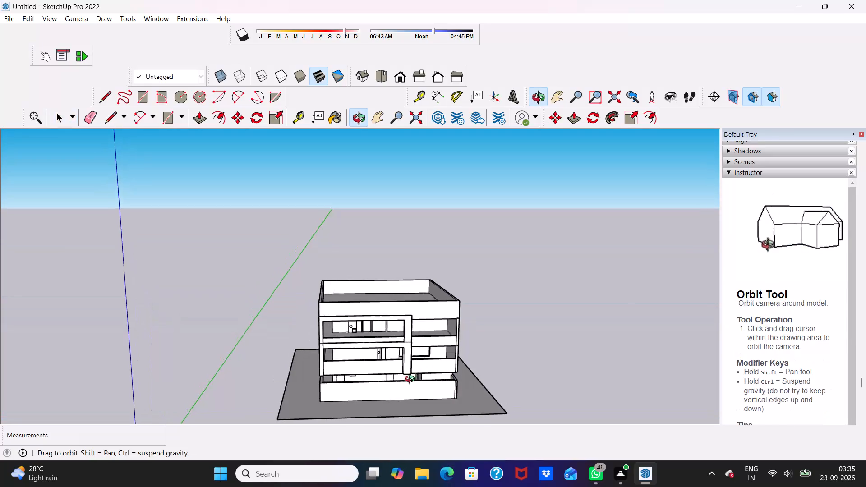
Erase the stray lines on the underside of the second leg.
scroll(411, 381, "up", 7)
scroll(377, 325, "up", 5)
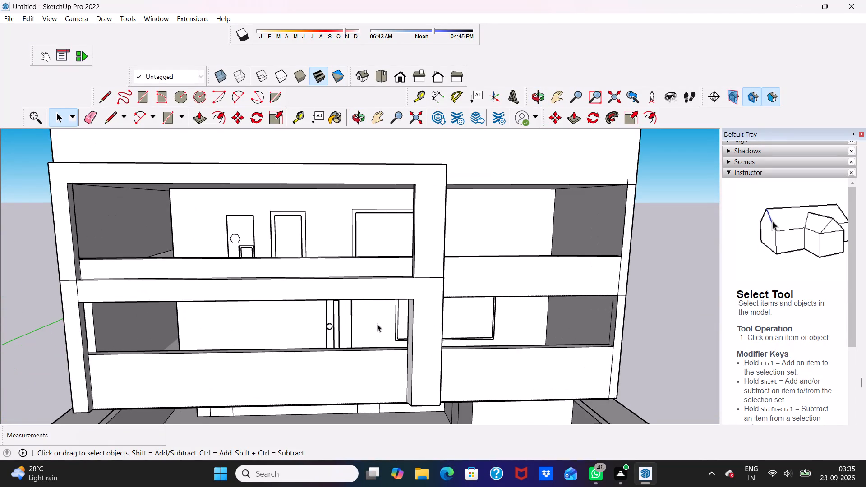
scroll(377, 324, "down", 2)
scroll(320, 397, "down", 1)
middle_click_drag(320, 397, 327, 271)
scroll(327, 271, "up", 4)
scroll(428, 300, "up", 4)
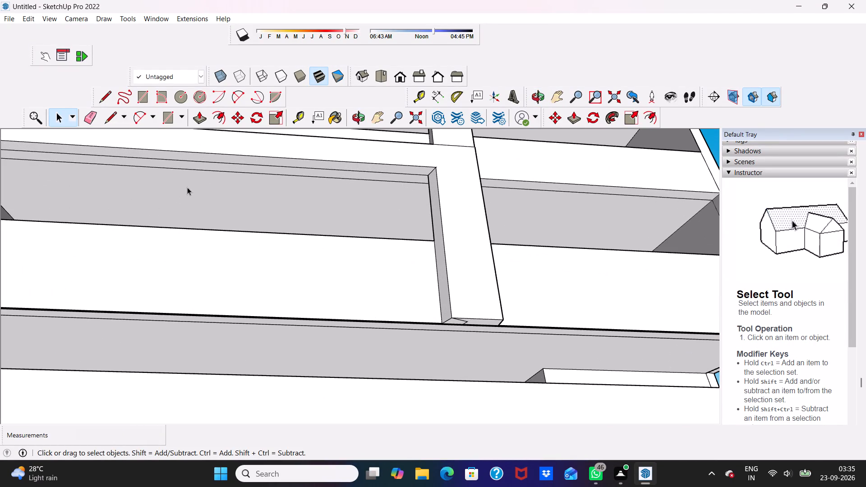
left_click(90, 119)
scroll(489, 356, "up", 4)
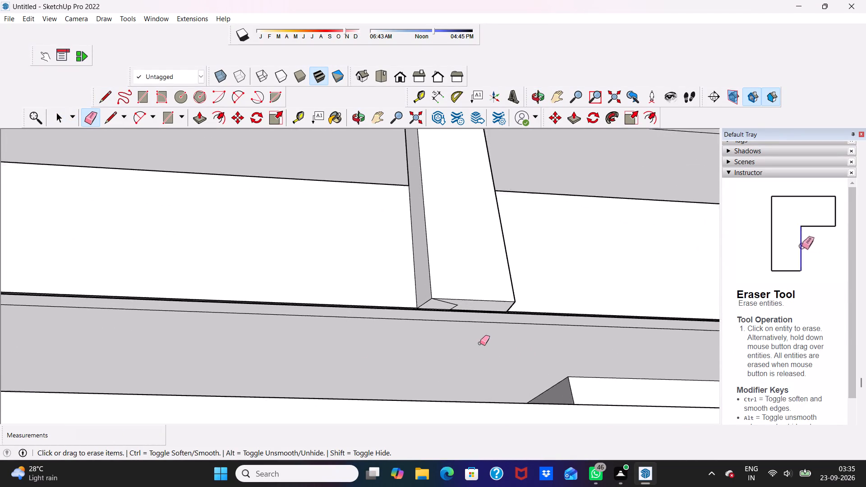
scroll(480, 343, "up", 8)
left_click(420, 269)
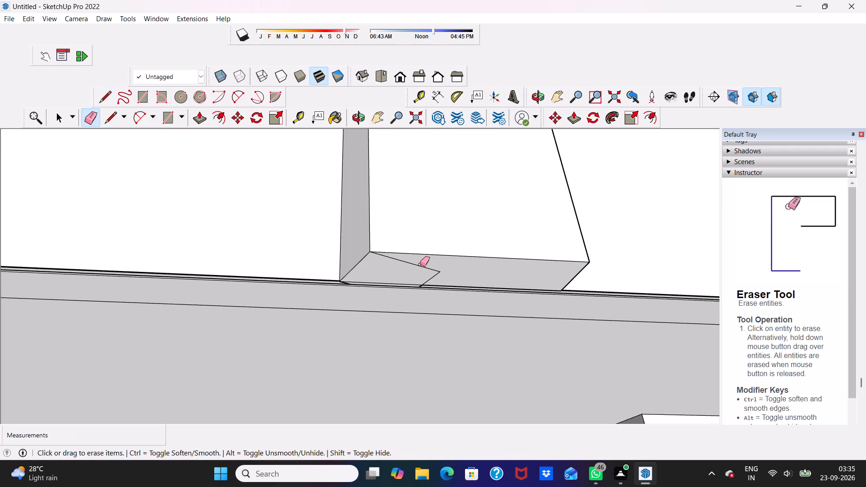
left_click(419, 265)
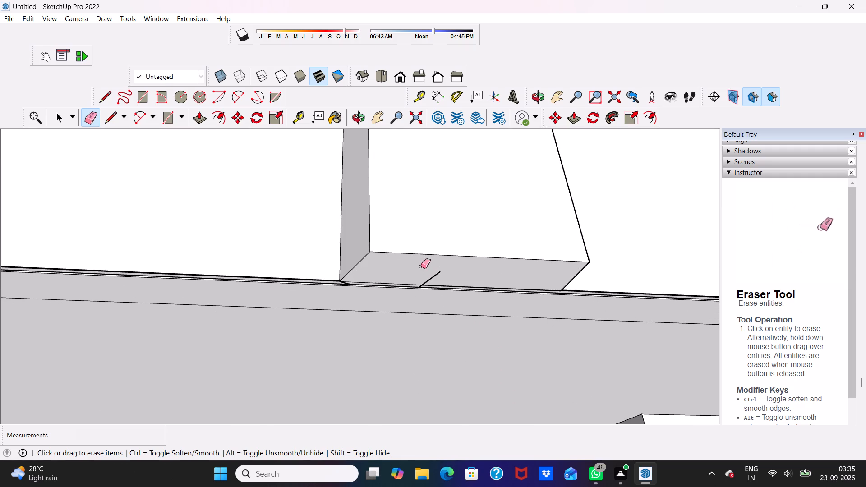
left_click(433, 276)
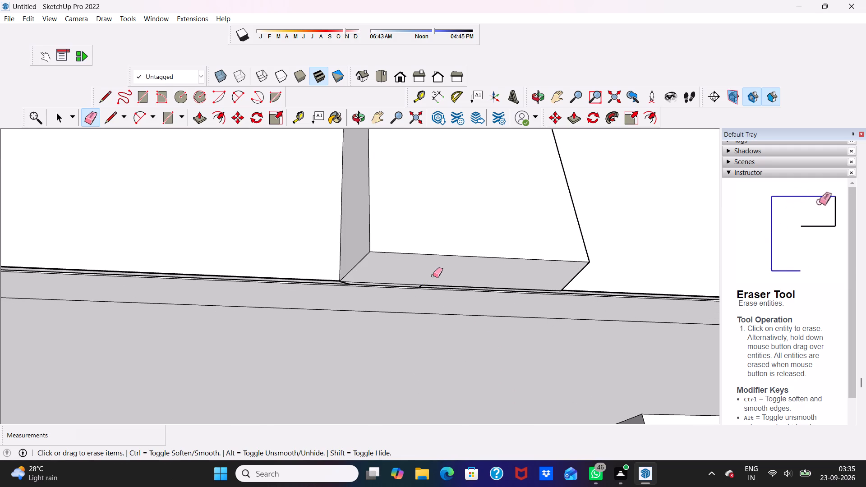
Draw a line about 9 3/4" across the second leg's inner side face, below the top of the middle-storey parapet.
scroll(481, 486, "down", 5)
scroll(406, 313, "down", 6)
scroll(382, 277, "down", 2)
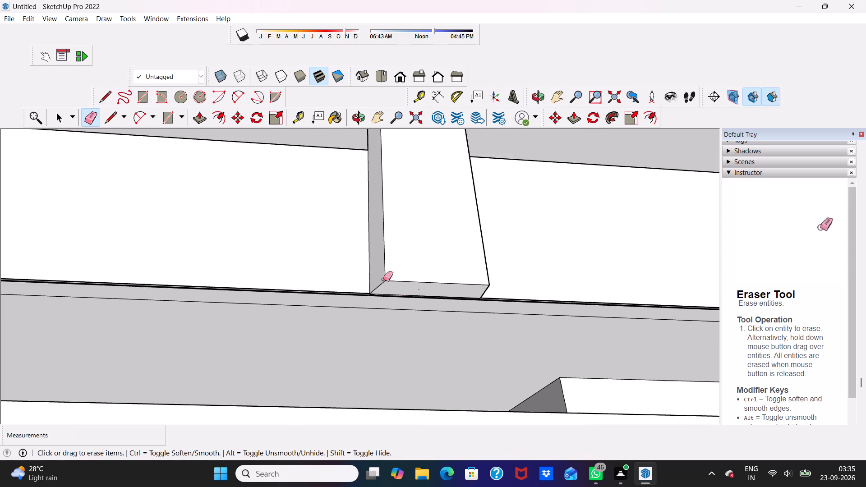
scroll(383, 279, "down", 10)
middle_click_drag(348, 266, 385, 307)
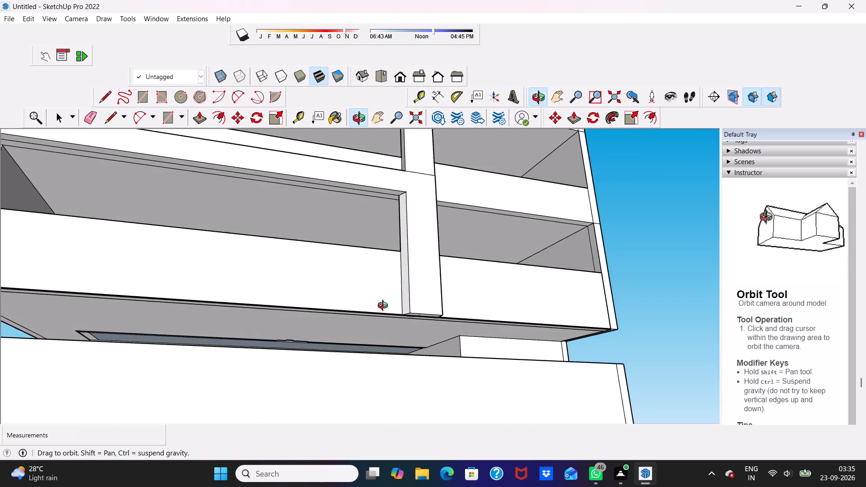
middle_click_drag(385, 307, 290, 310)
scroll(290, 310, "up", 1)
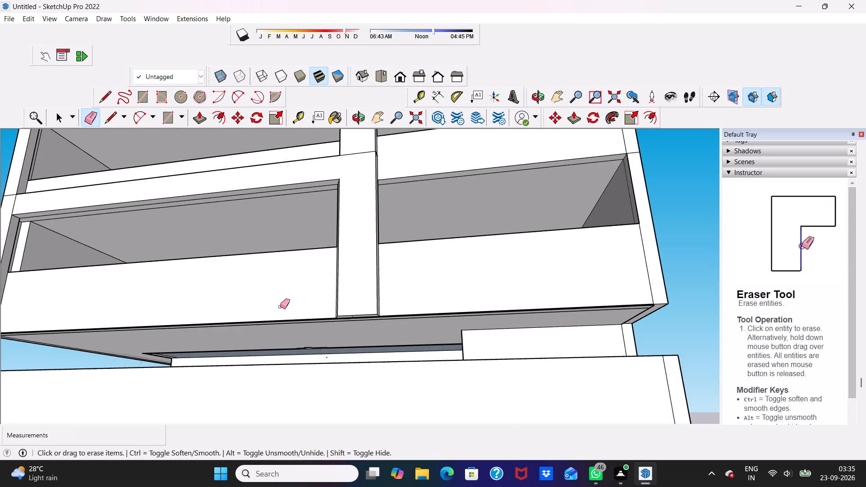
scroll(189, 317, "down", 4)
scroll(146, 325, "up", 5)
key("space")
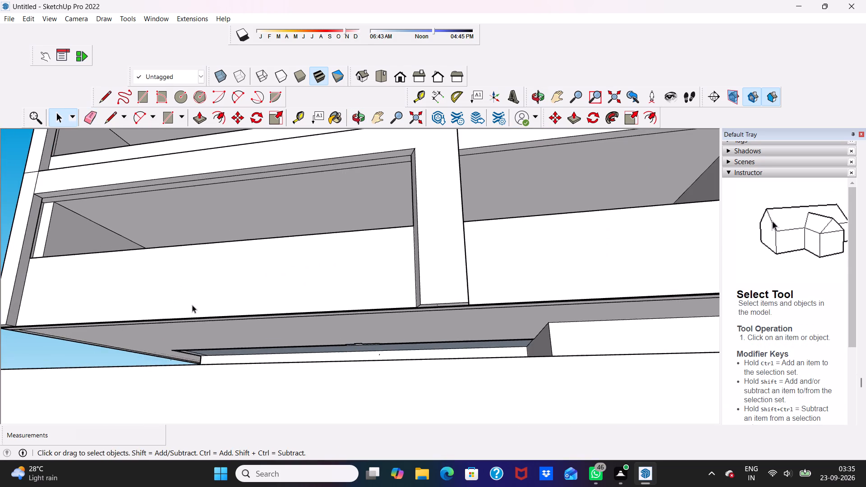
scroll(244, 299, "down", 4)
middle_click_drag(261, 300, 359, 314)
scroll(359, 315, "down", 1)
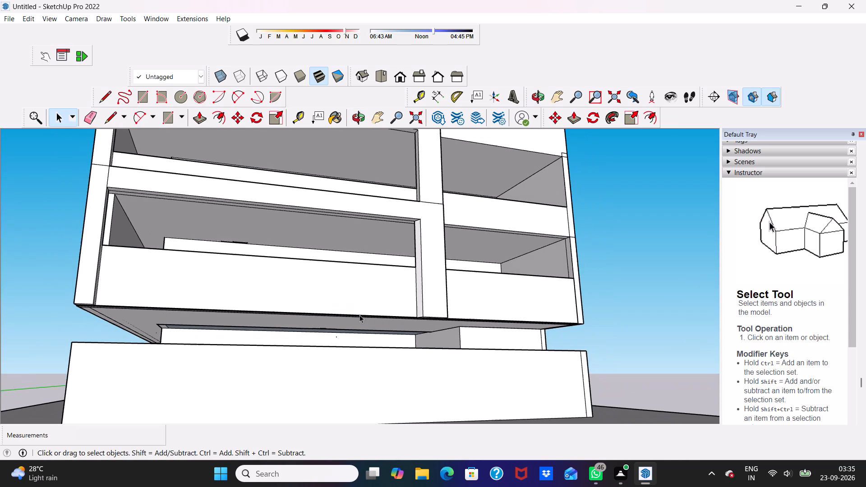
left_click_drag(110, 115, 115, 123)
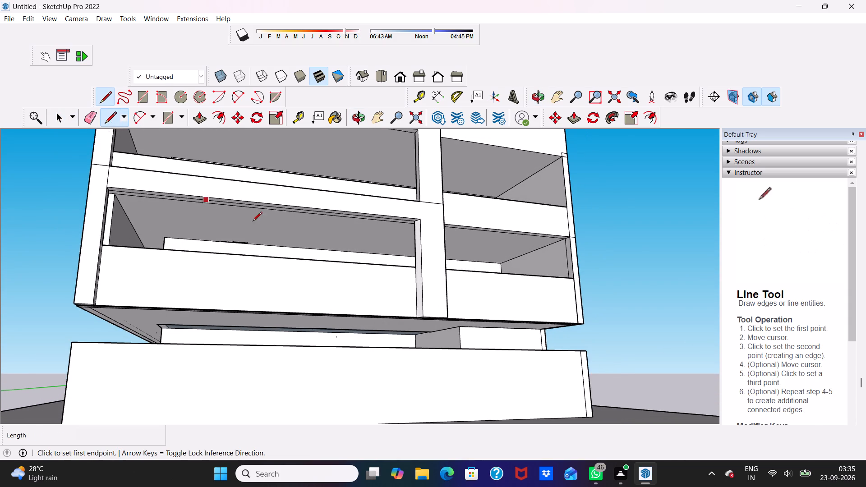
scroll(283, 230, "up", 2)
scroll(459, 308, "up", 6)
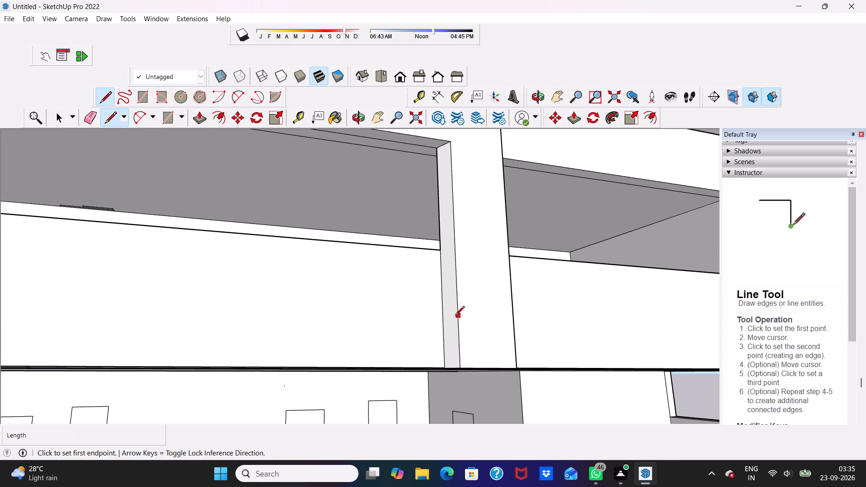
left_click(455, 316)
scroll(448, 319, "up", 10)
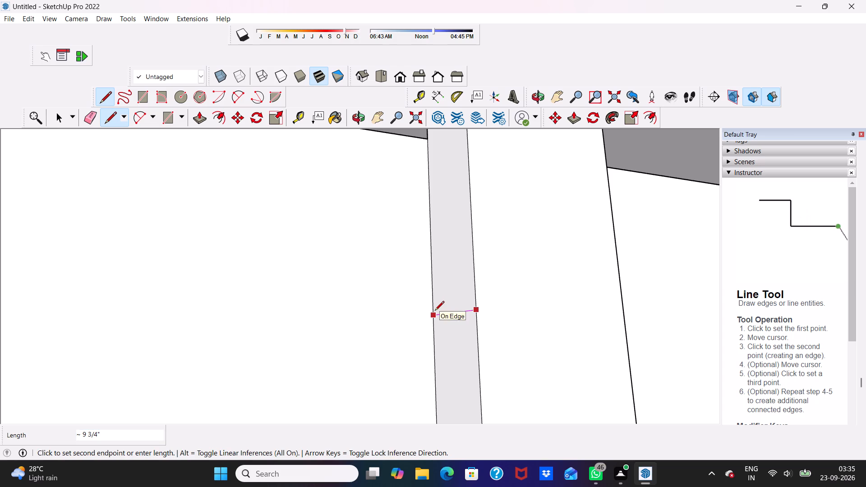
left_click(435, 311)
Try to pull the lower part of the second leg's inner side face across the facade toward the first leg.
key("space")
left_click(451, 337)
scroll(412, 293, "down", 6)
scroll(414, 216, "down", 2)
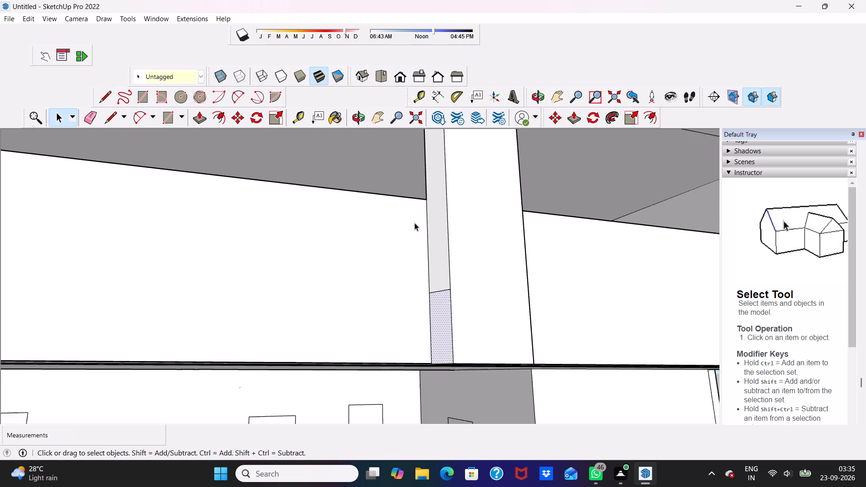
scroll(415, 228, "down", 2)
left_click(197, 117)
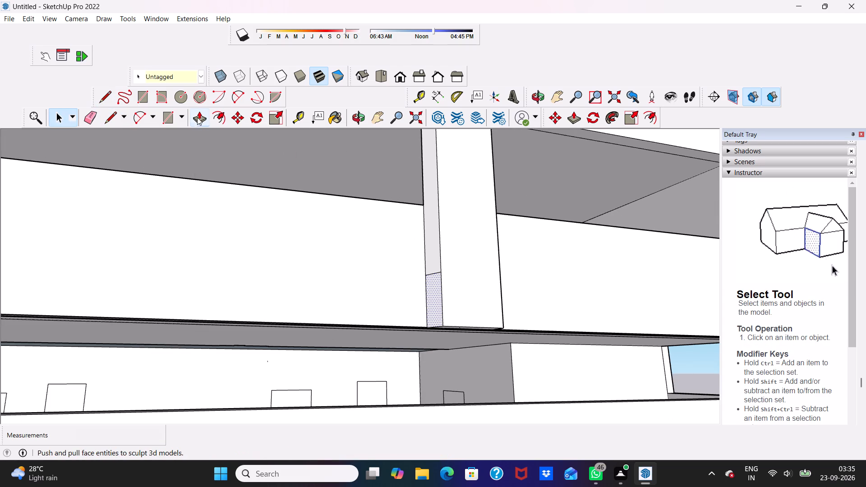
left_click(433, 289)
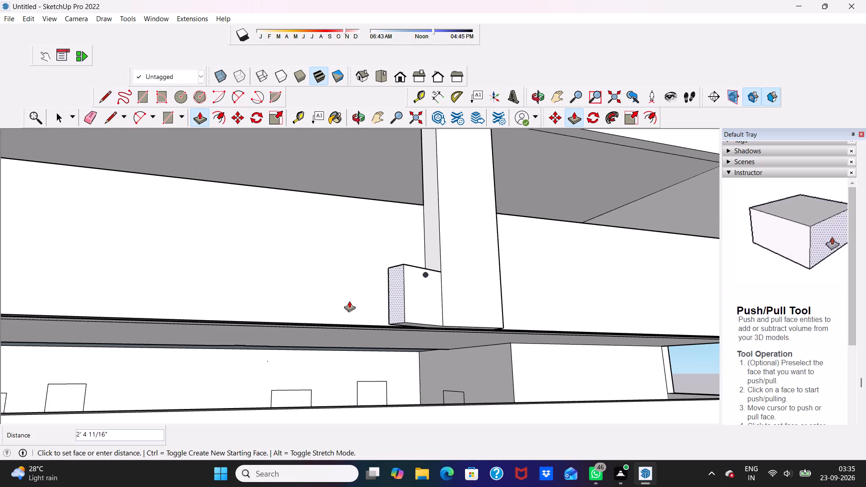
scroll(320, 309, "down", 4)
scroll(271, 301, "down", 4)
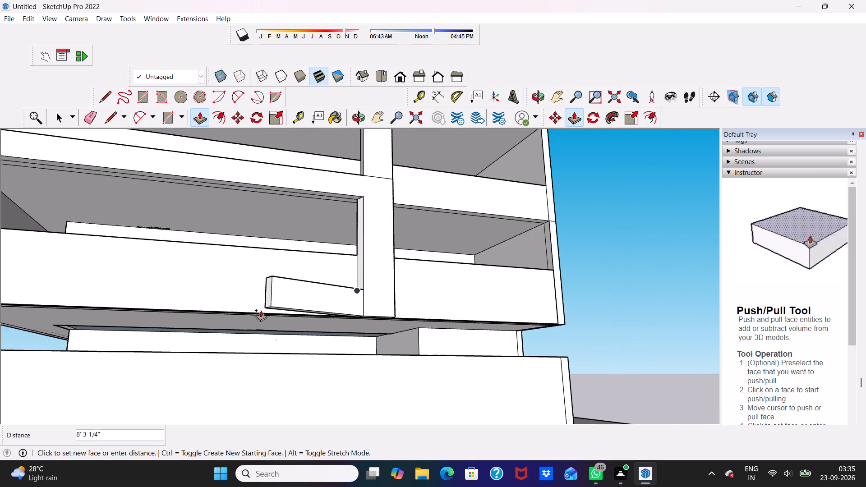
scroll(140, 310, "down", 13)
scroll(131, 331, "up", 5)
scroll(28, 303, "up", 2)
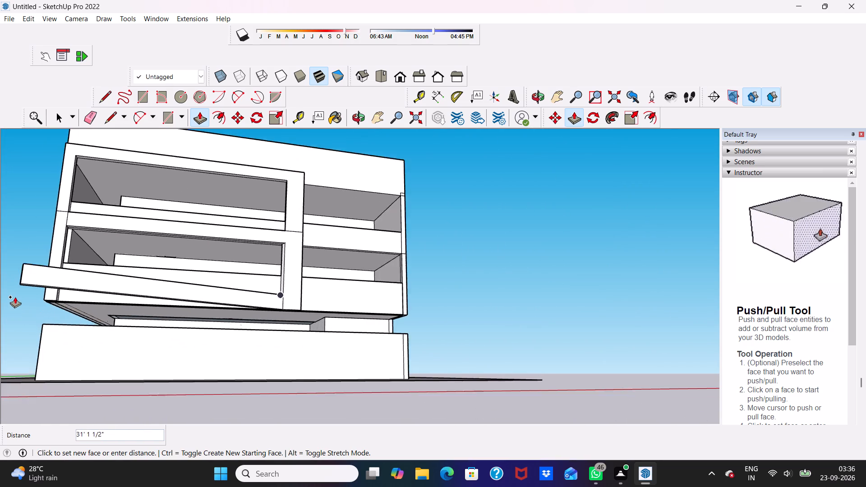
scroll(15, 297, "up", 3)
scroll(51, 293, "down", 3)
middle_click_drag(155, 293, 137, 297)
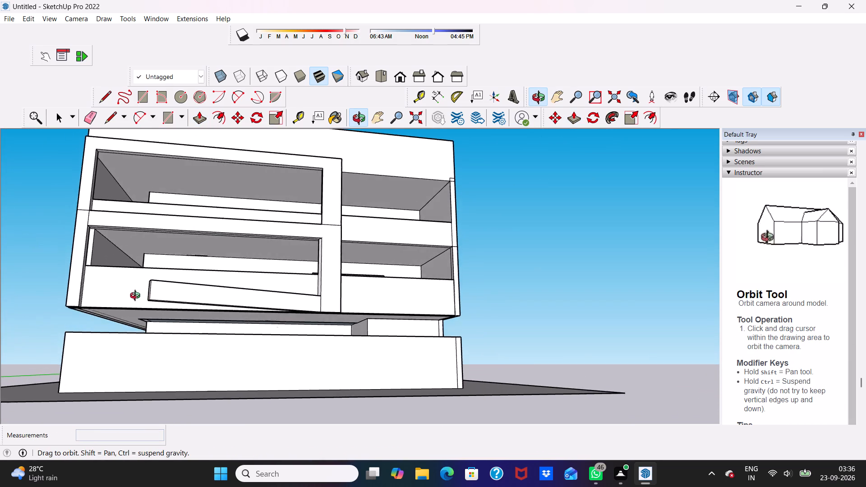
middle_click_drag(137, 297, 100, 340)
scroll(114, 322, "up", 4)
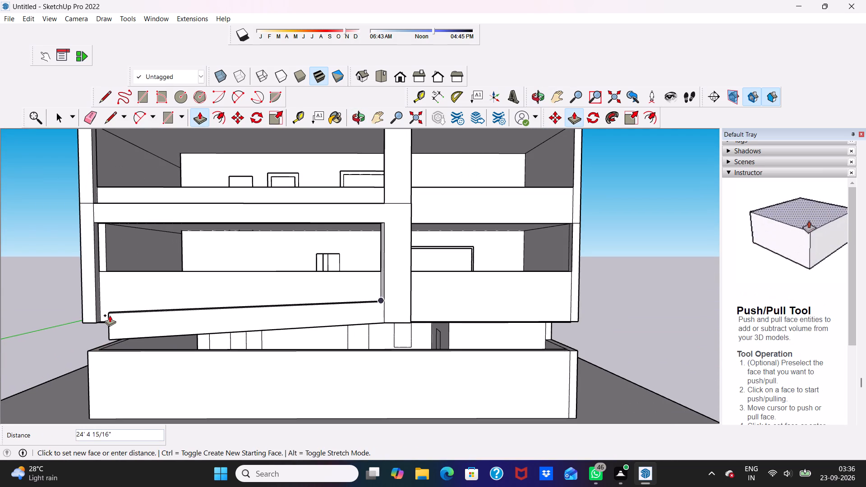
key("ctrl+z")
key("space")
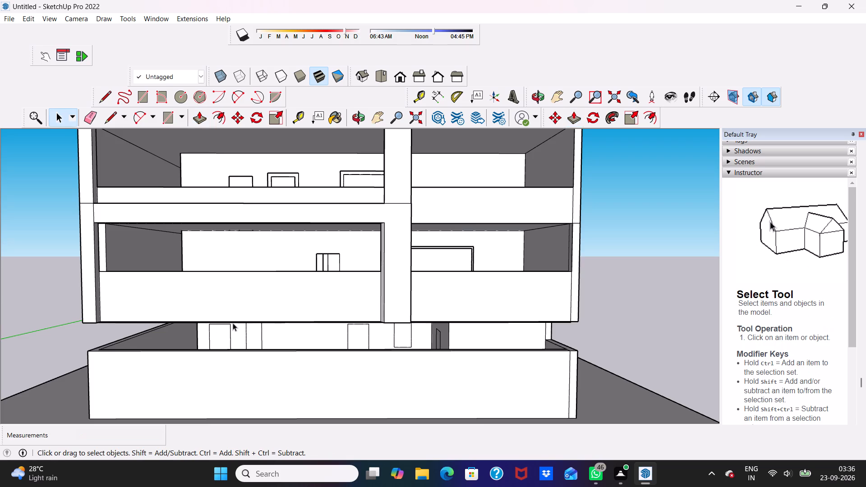
Draw a 9" line across the first leg's inner side face, below the top of the middle-storey parapet.
scroll(281, 321, "down", 2)
middle_click_drag(290, 327, 403, 324)
scroll(454, 316, "up", 2)
scroll(448, 316, "down", 1)
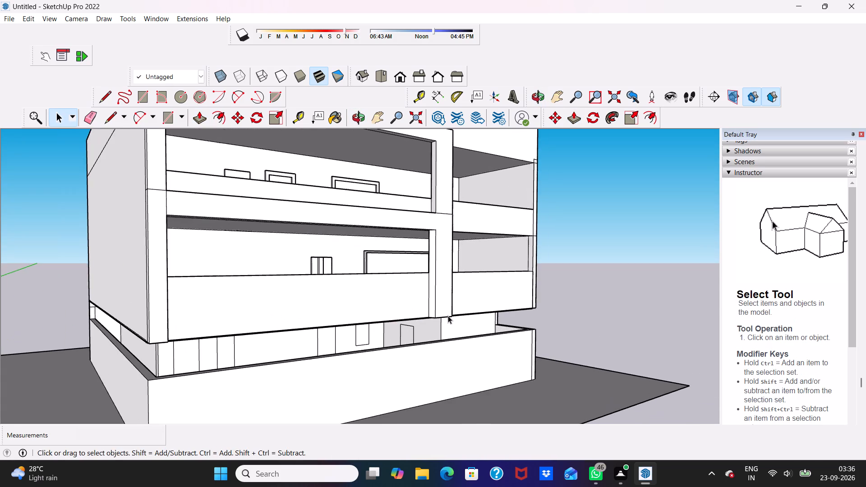
middle_click_drag(448, 316, 281, 377)
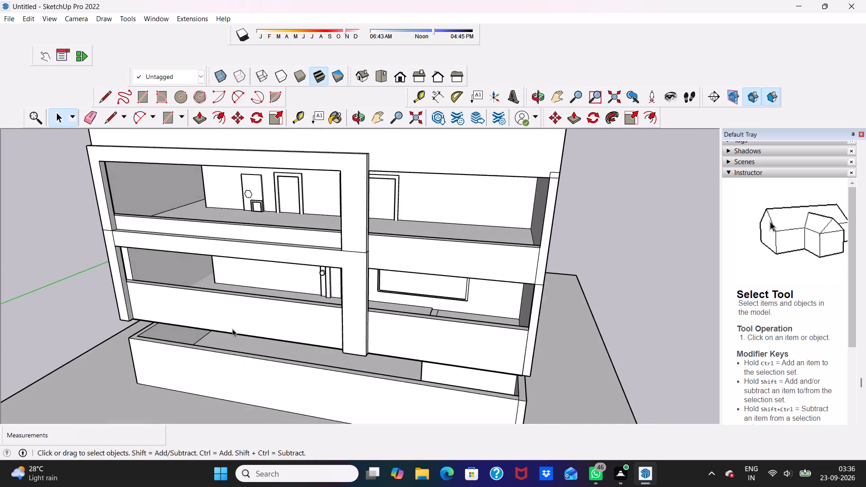
scroll(205, 309, "up", 5)
scroll(85, 309, "up", 4)
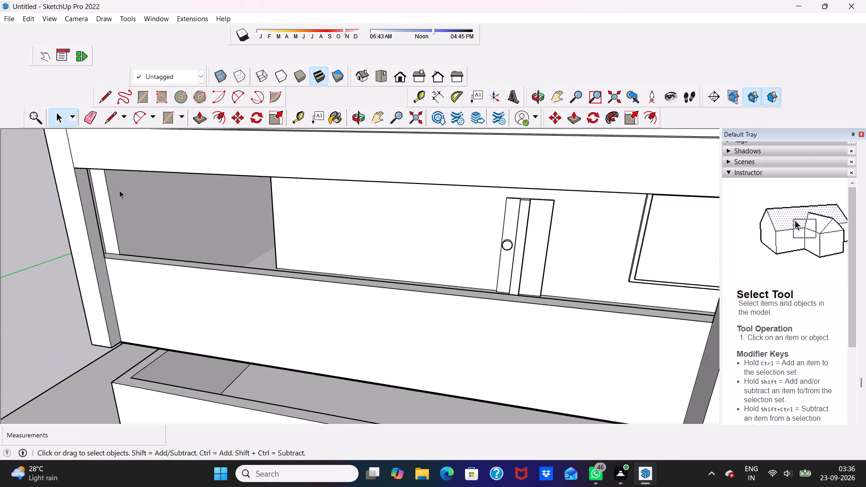
left_click(114, 114)
scroll(106, 305, "up", 3)
left_click(100, 301)
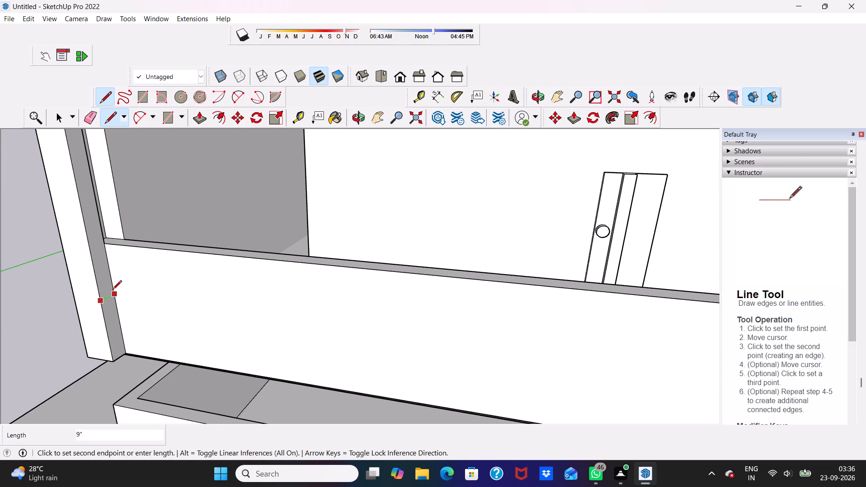
left_click(114, 290)
scroll(114, 290, "down", 13)
left_click_drag(104, 311, 110, 310)
key("space")
Pull the lower part of the first leg's inner side face 28' 9 3/4" across to the second leg, forming a bottom band.
scroll(106, 300, "up", 10)
left_click(115, 286)
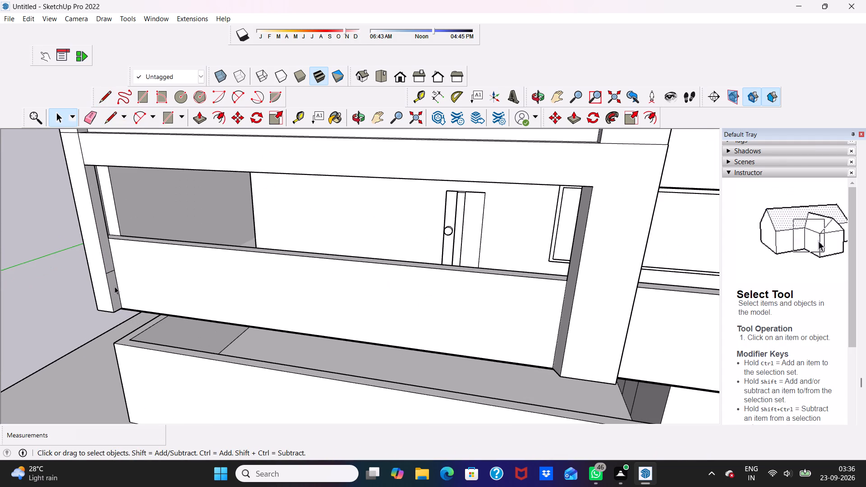
left_click(202, 121)
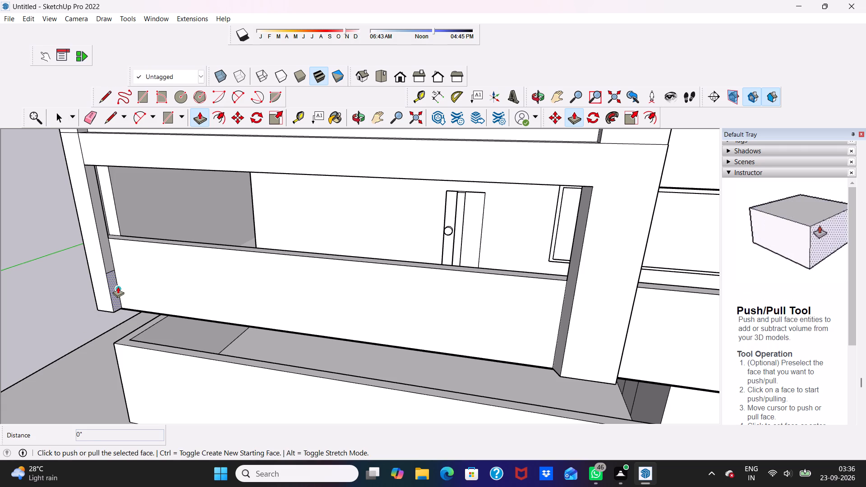
left_click(118, 286)
scroll(491, 315, "down", 1)
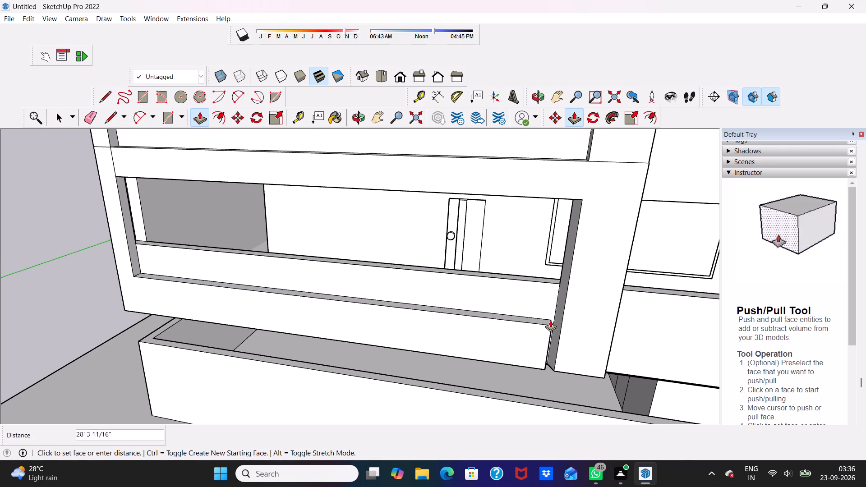
scroll(562, 324, "down", 2)
scroll(564, 332, "up", 7)
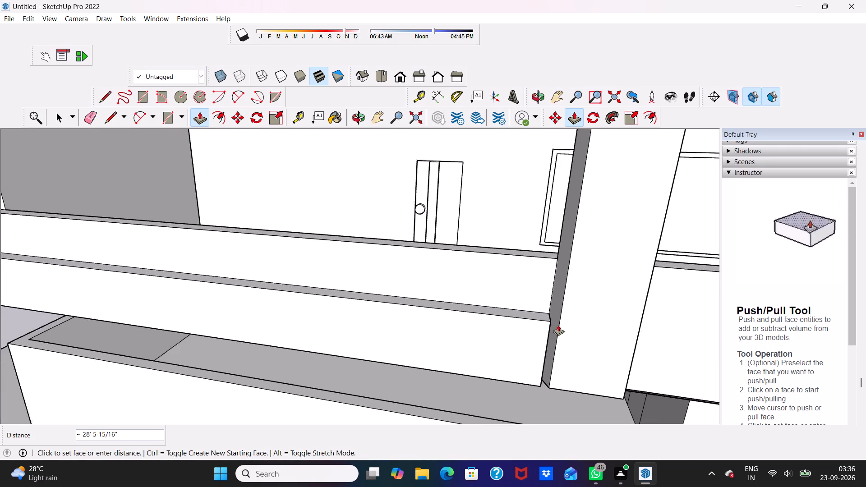
scroll(558, 325, "up", 13)
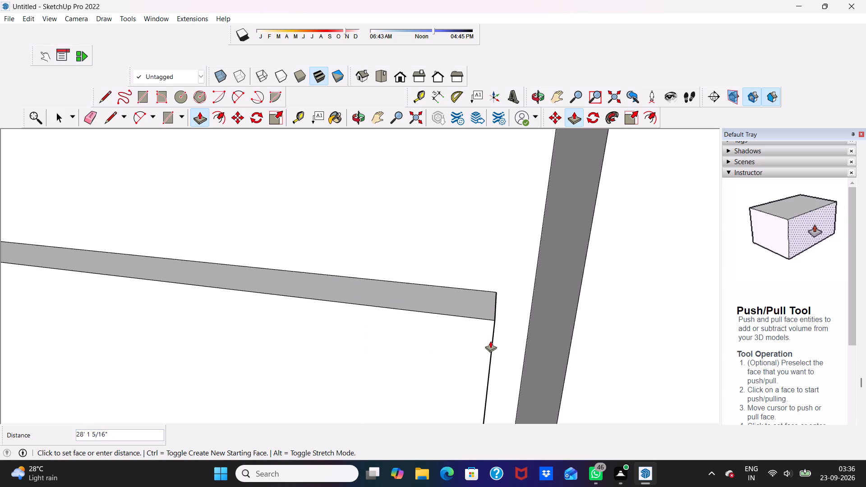
middle_click_drag(496, 335, 507, 335)
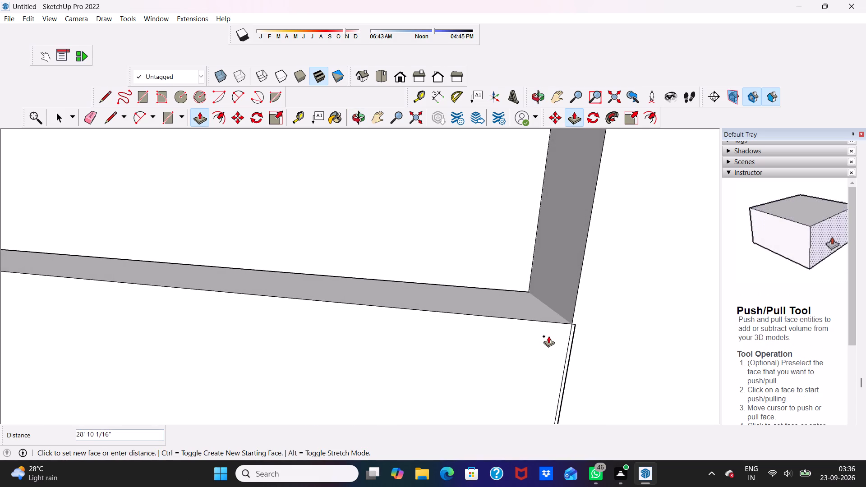
left_click(546, 336)
scroll(538, 321, "down", 4)
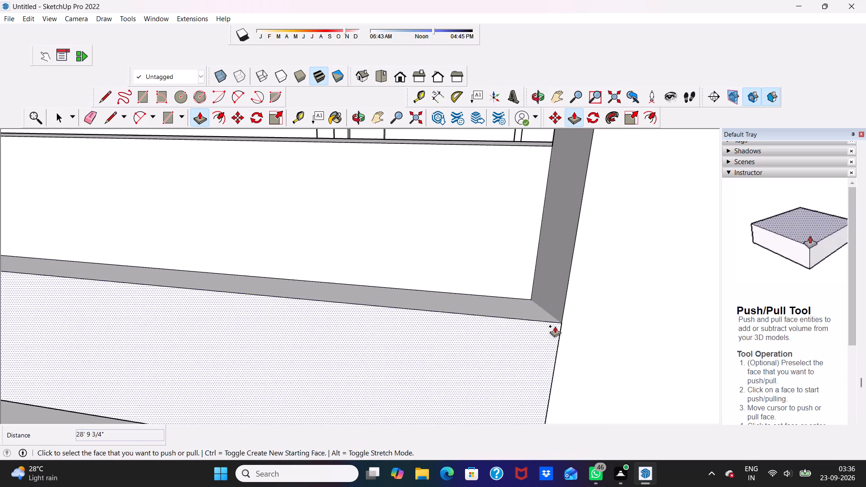
key("space")
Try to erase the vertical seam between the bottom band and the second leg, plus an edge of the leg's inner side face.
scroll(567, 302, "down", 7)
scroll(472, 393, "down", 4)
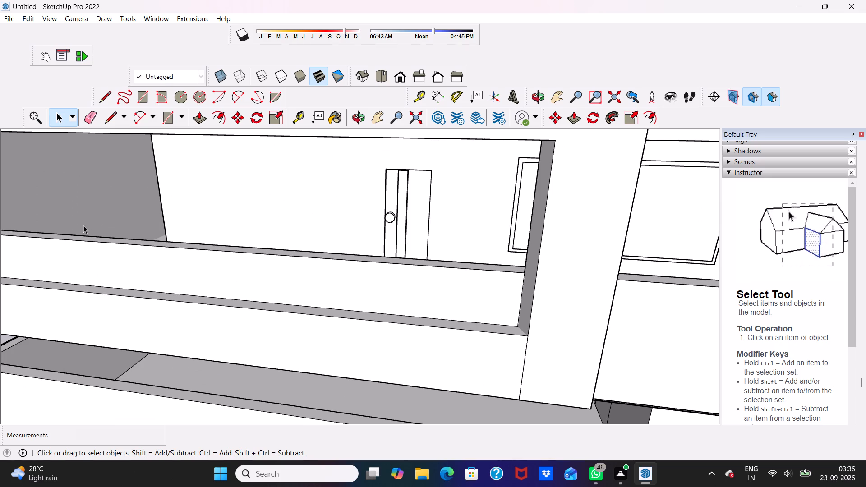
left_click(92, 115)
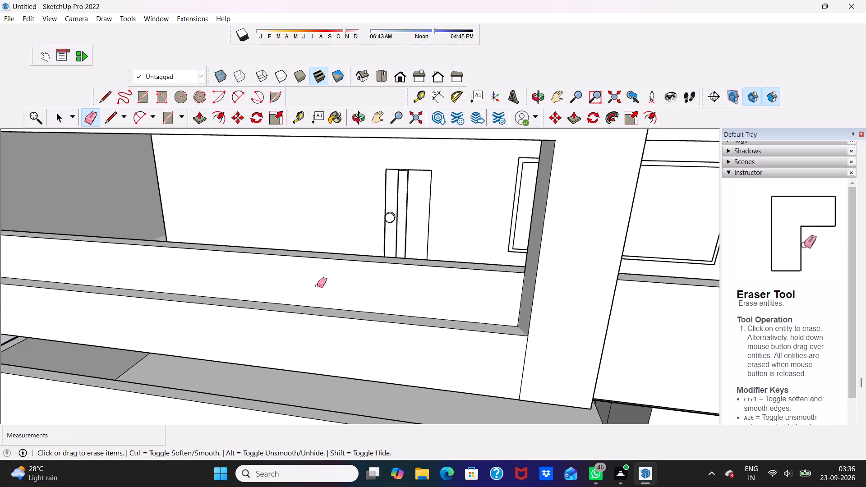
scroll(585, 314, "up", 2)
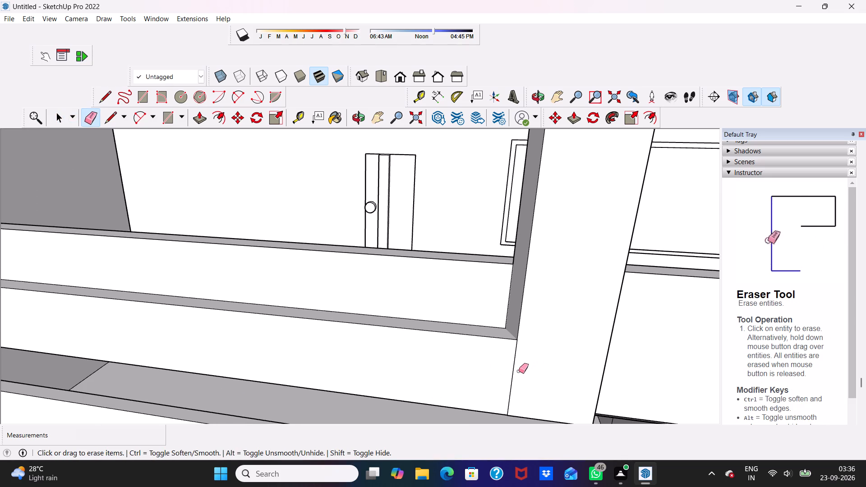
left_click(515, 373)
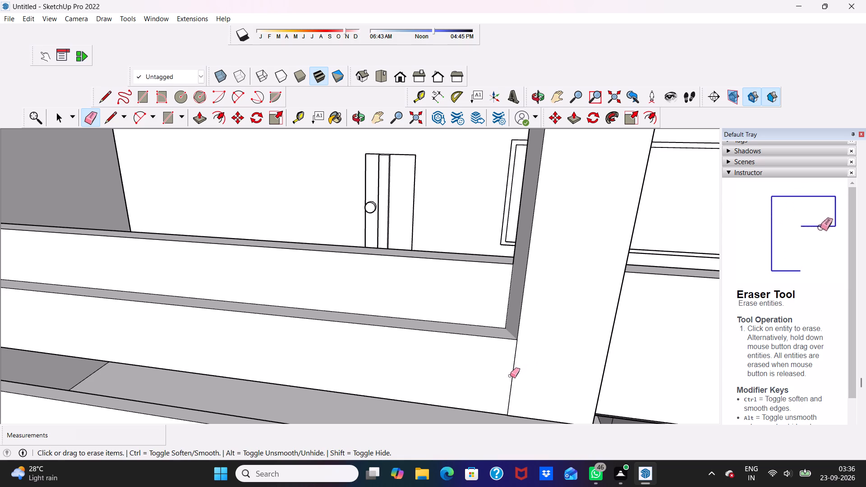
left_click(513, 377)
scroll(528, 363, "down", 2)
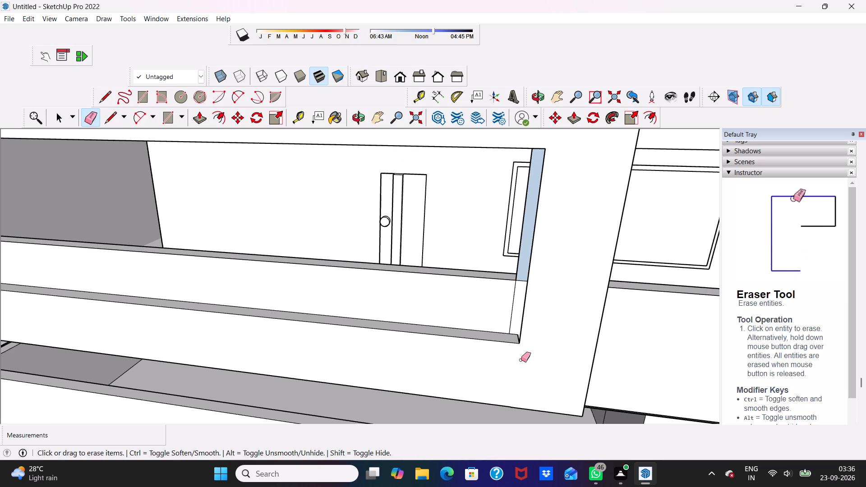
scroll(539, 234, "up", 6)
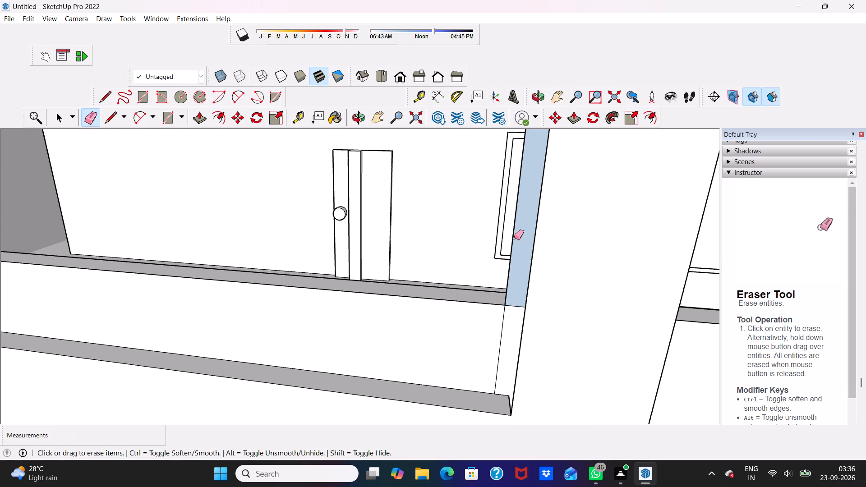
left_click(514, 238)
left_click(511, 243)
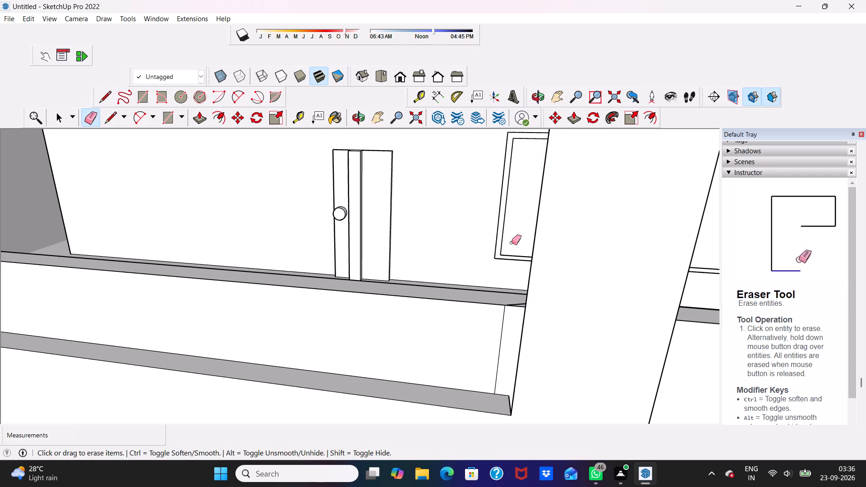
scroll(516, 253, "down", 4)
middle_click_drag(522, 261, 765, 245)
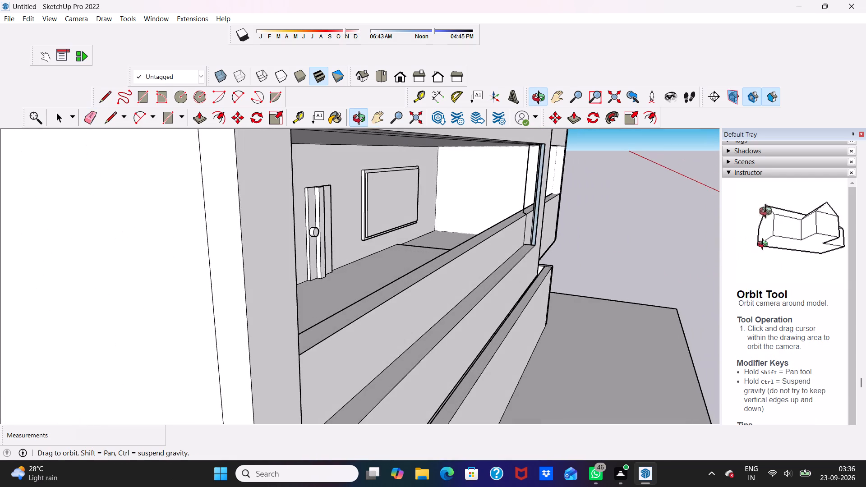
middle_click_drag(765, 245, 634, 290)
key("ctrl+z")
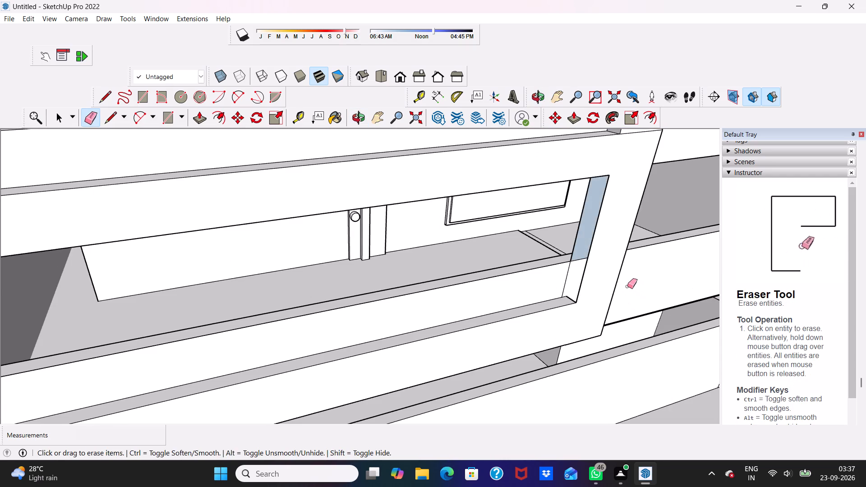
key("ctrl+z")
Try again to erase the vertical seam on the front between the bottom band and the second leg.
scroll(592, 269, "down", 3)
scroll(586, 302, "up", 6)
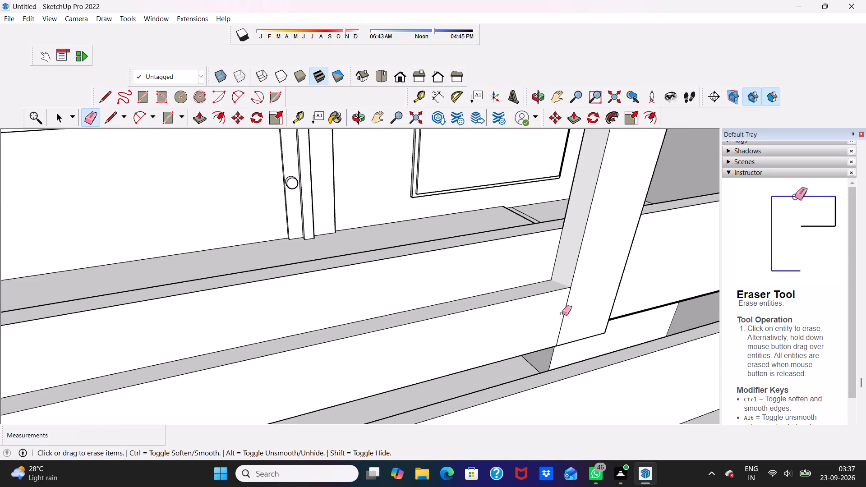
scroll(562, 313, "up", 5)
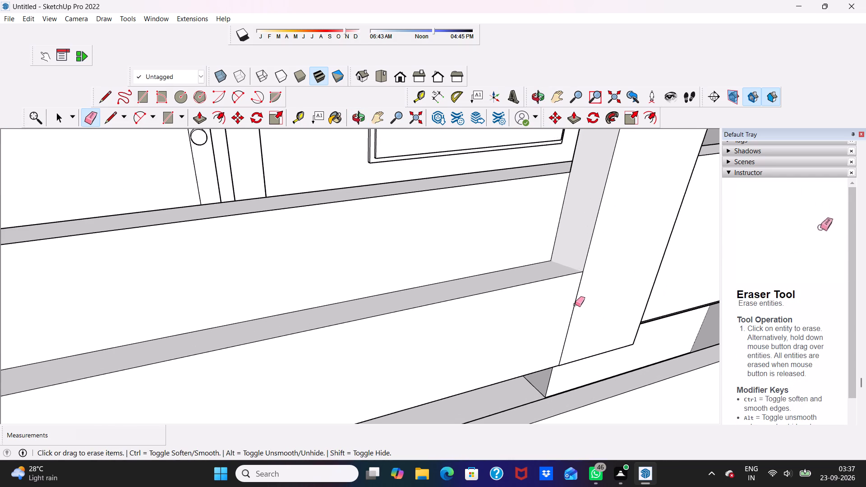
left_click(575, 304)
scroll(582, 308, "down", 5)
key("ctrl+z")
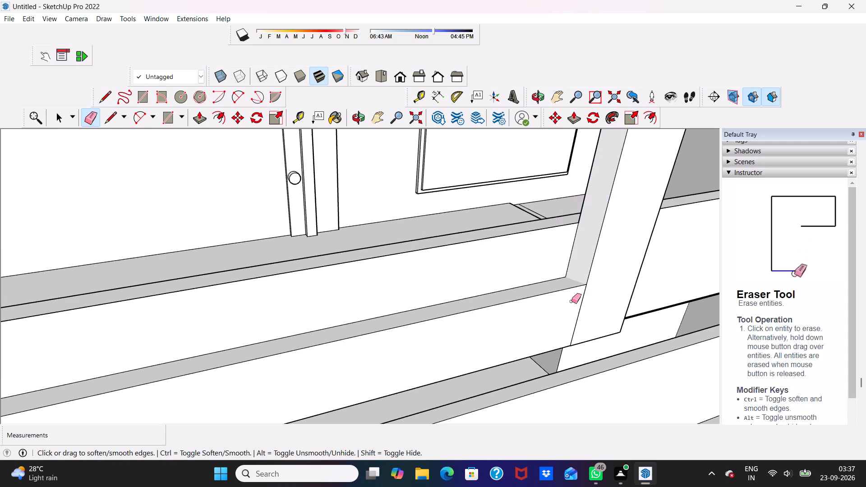
Push/pull the bottom band's underside by 1/8" beside the second leg.
key("space")
scroll(574, 326, "down", 4)
middle_click_drag(572, 325, 509, 202)
scroll(535, 230, "up", 20)
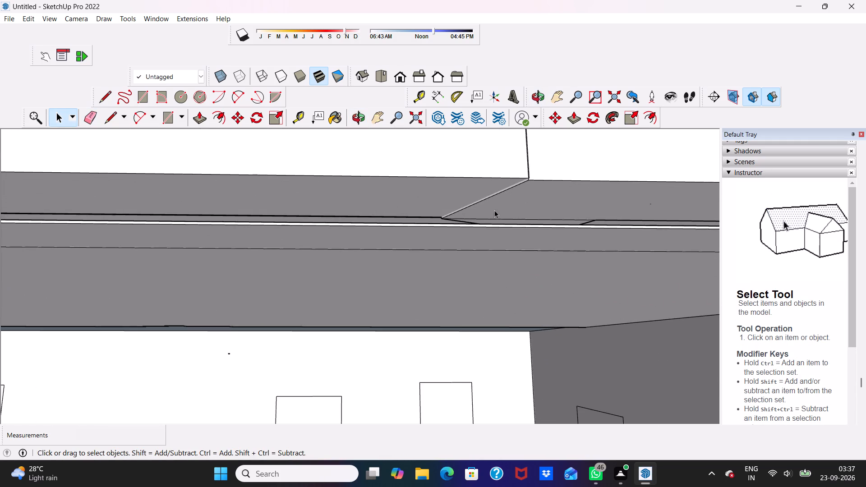
scroll(474, 196, "up", 8)
scroll(482, 200, "down", 3)
double_click(474, 196)
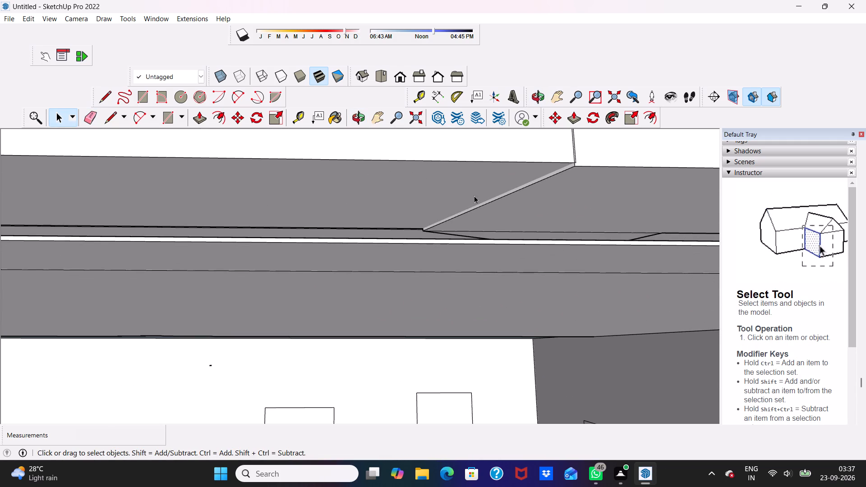
left_click(195, 116)
left_click_drag(318, 179, 323, 186)
scroll(321, 186, "down", 2)
scroll(434, 169, "up", 3)
scroll(437, 164, "down", 4)
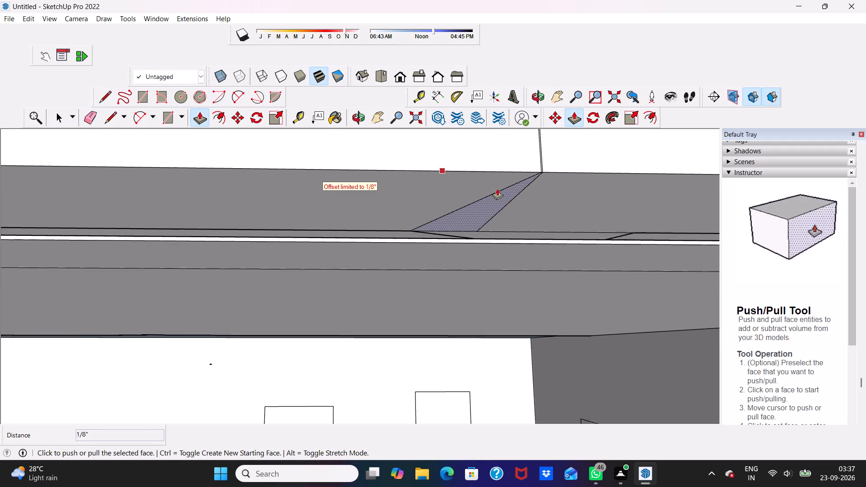
scroll(516, 165, "up", 14)
scroll(523, 194, "up", 7)
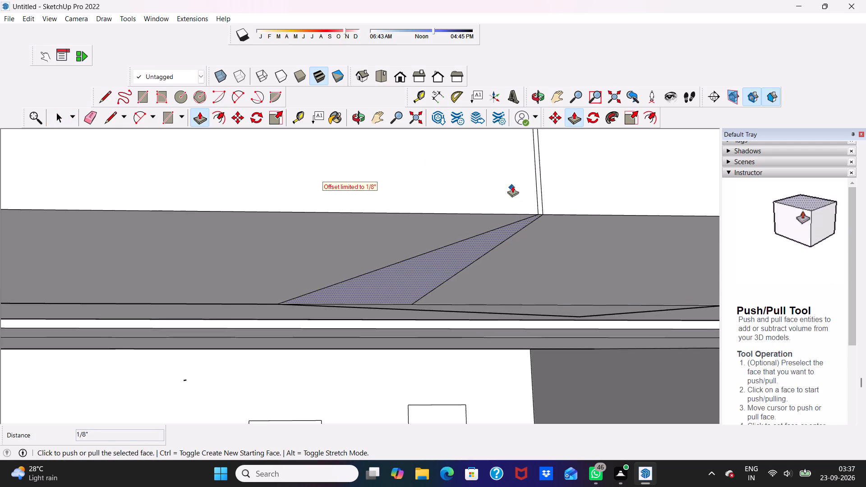
scroll(512, 186, "up", 3)
middle_click_drag(519, 186, 514, 293)
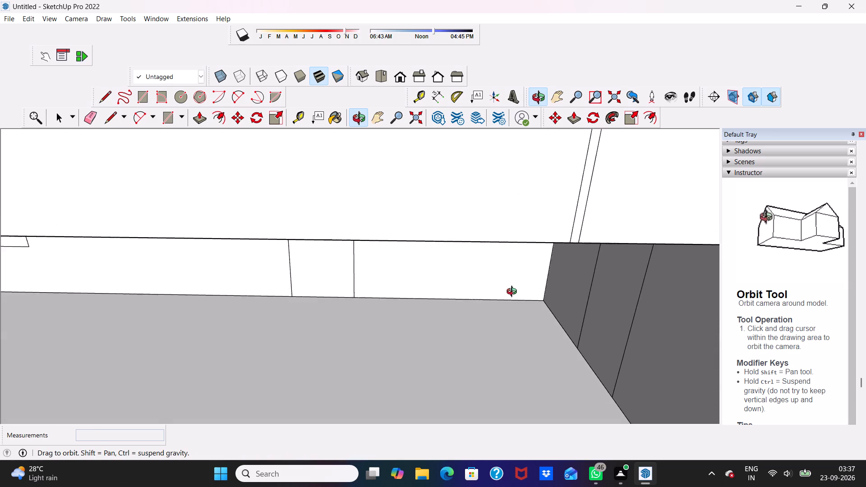
middle_click_drag(514, 293, 517, 293)
key("space")
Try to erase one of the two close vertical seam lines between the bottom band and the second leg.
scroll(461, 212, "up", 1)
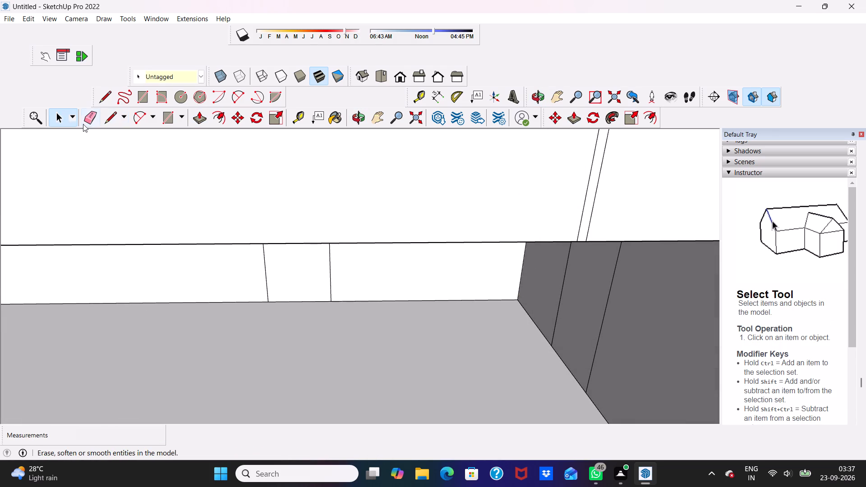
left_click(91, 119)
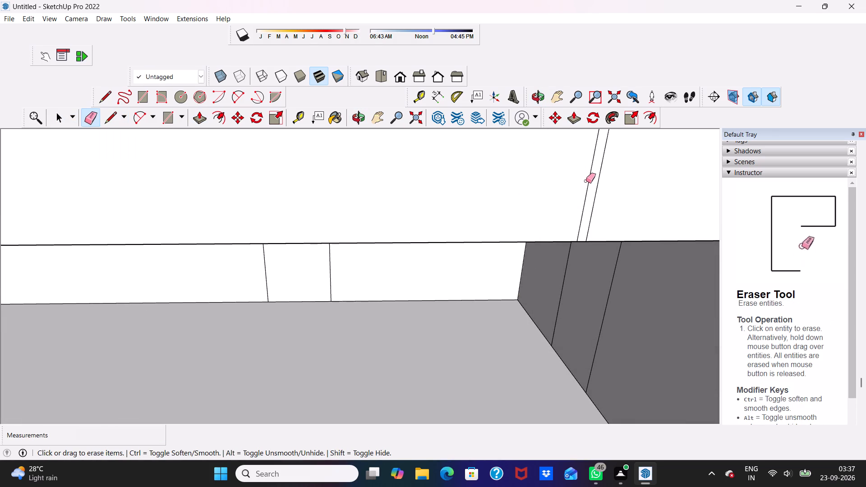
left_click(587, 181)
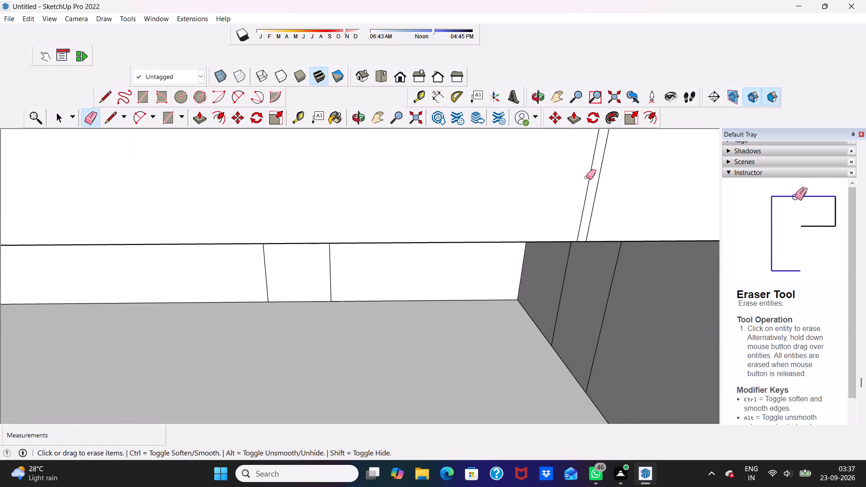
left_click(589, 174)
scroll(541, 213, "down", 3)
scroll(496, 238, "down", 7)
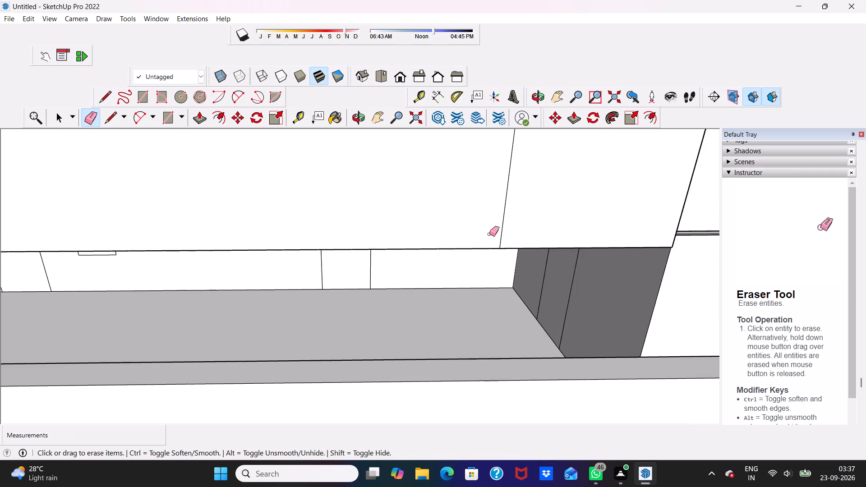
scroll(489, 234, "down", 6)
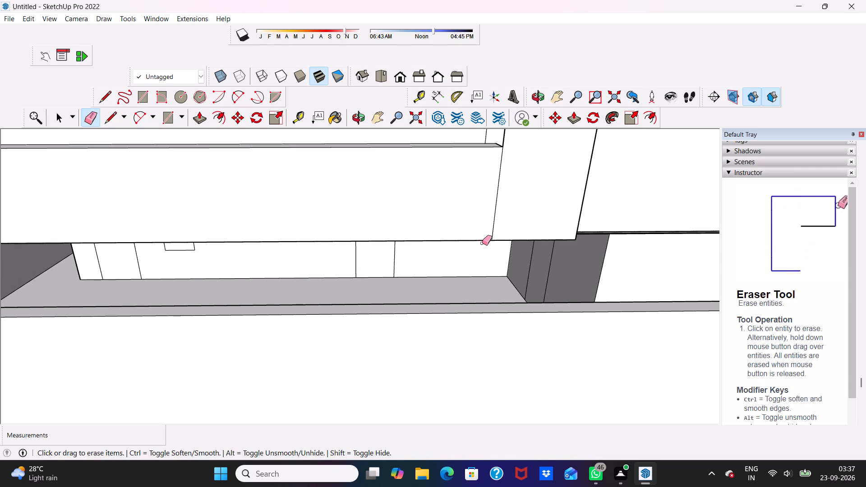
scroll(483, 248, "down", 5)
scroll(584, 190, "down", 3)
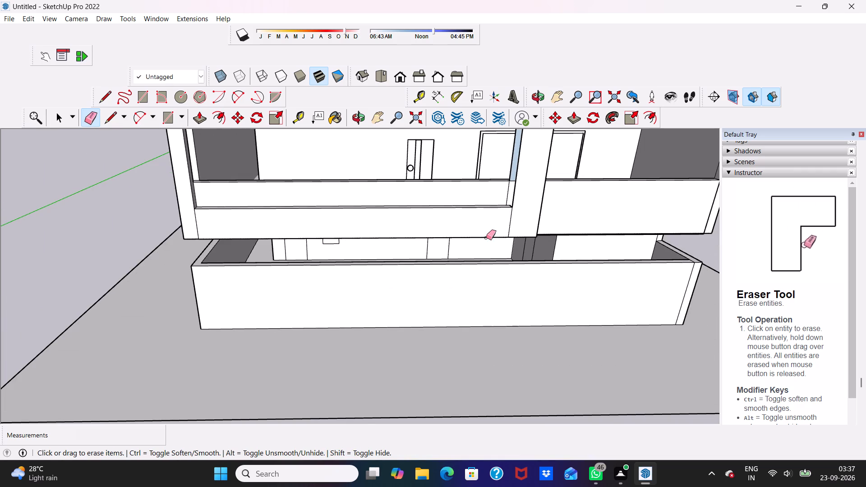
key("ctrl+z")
Soften the vertical seam edge between the bottom band's front face and the second leg.
scroll(511, 225, "up", 3)
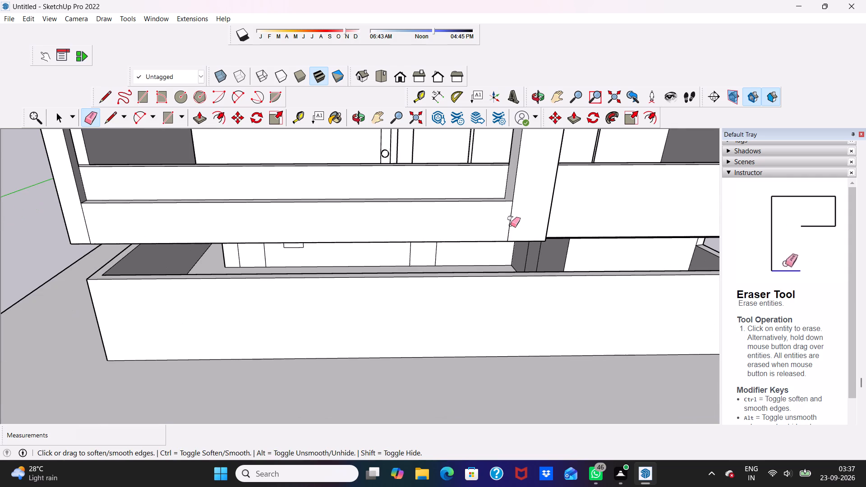
left_click(510, 221)
middle_click_drag(477, 232, 481, 147)
key("0")
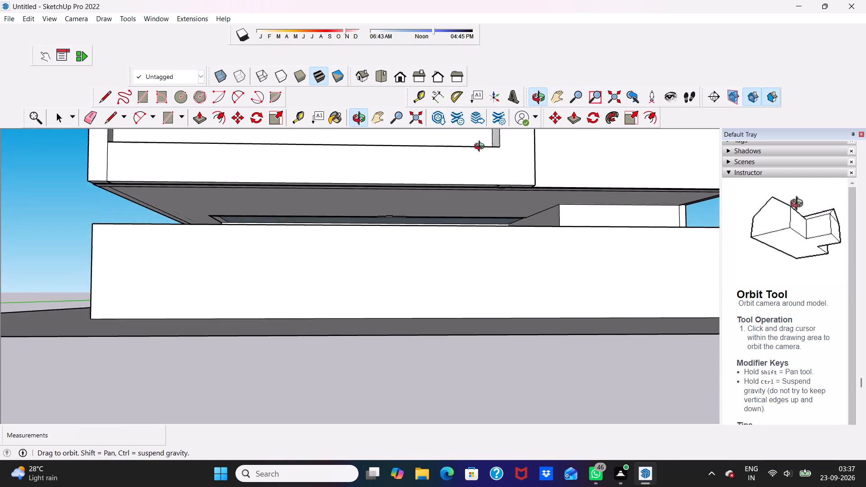
middle_click_drag(481, 147, 481, 147)
scroll(497, 220, "up", 8)
scroll(491, 200, "down", 5)
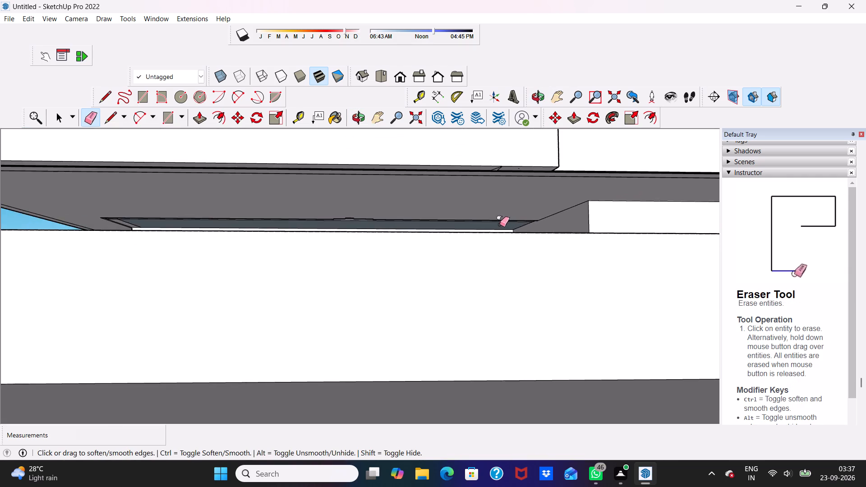
middle_click_drag(500, 225, 504, 240)
key("space")
Examine the building's side and the middle-storey balcony floor and parapet behind the projecting frame.
scroll(451, 221, "down", 8)
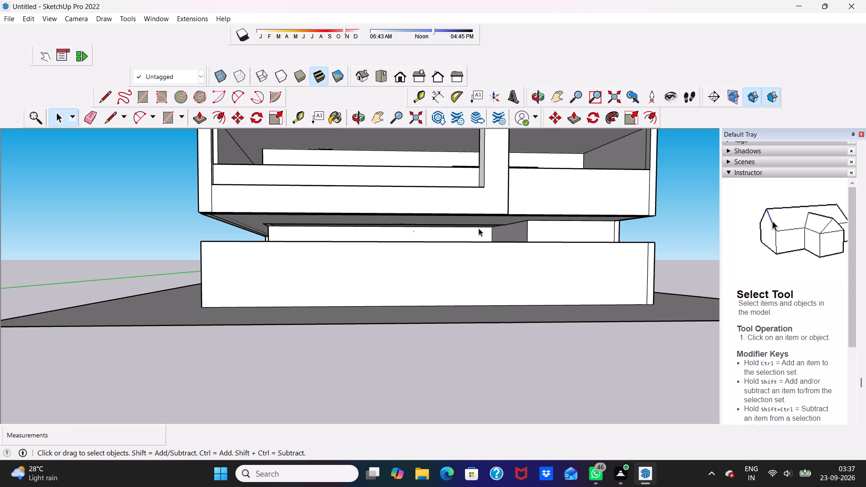
middle_click_drag(481, 236, 693, 294)
middle_click(693, 294)
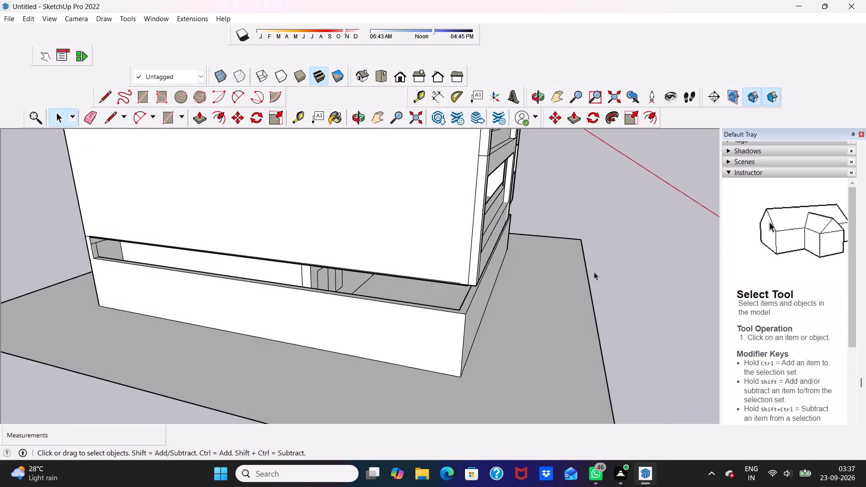
scroll(520, 186, "up", 5)
scroll(446, 204, "up", 5)
middle_click_drag(479, 189, 512, 196)
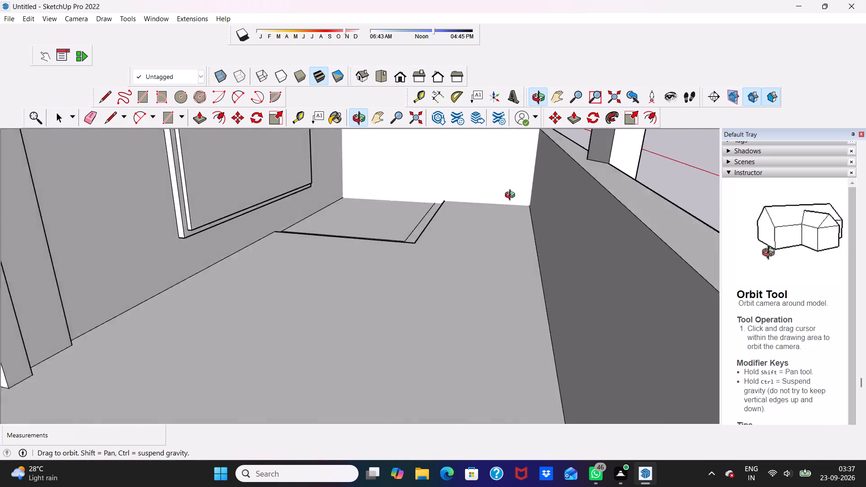
middle_click_drag(512, 196, 525, 200)
scroll(624, 159, "up", 3)
middle_click_drag(640, 145, 706, 170)
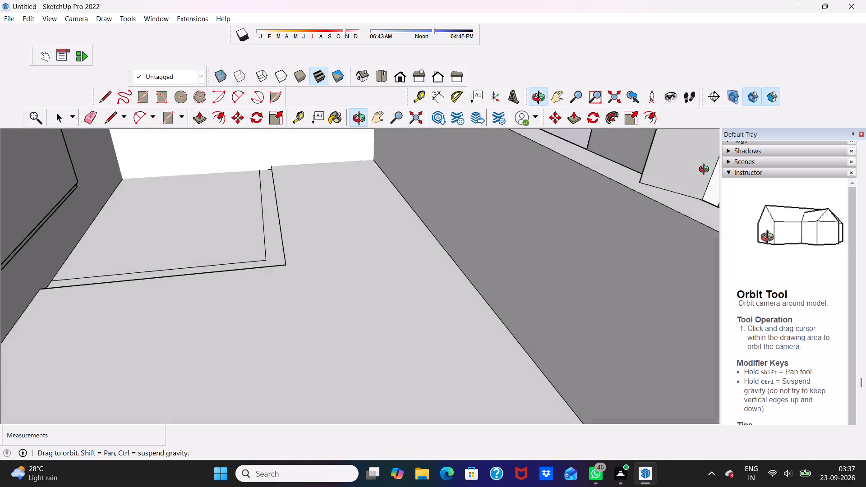
middle_click_drag(706, 170, 425, 223)
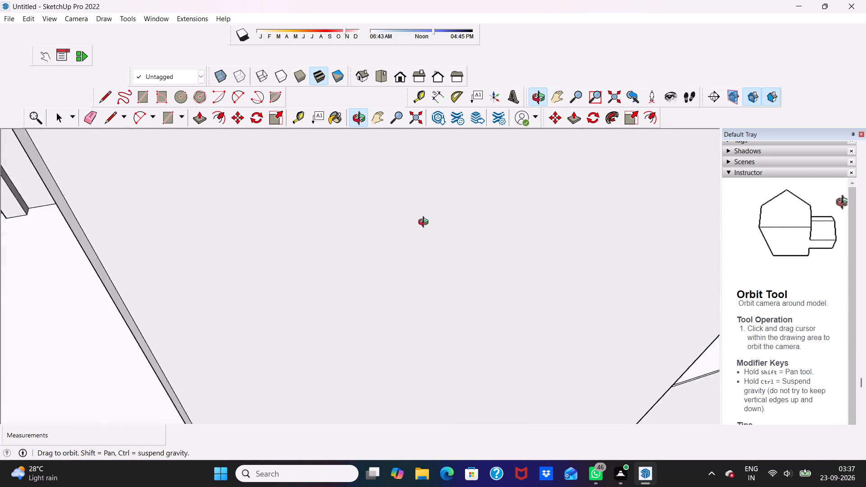
middle_click_drag(425, 223, 392, 227)
Switch to the standard front view and examine the front facade with its projecting frame and bottom band.
key("space")
key("0")
left_click(397, 73)
scroll(408, 144, "down", 2)
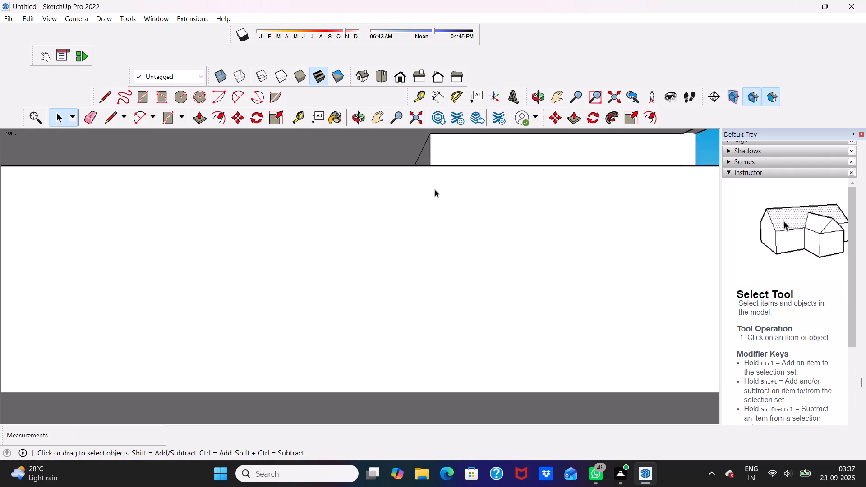
scroll(435, 189, "down", 20)
scroll(435, 189, "down", 1)
middle_click_drag(414, 195, 410, 255)
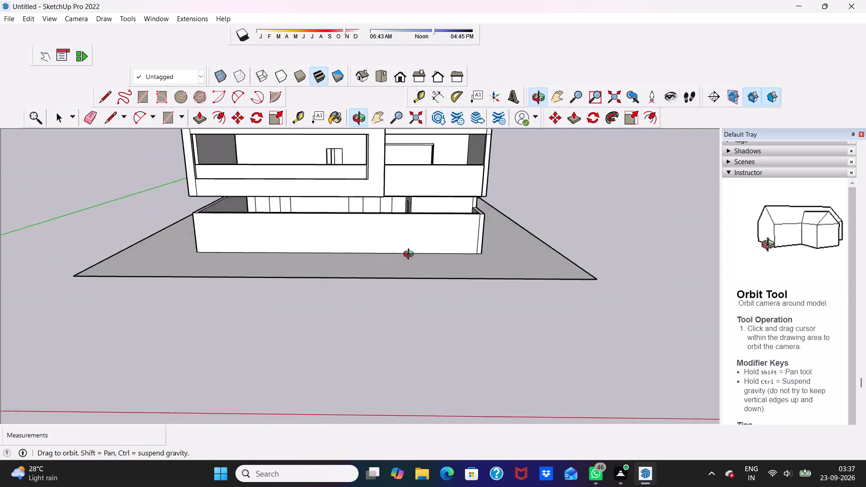
middle_click_drag(410, 255, 435, 256)
key("0")
scroll(381, 211, "up", 3)
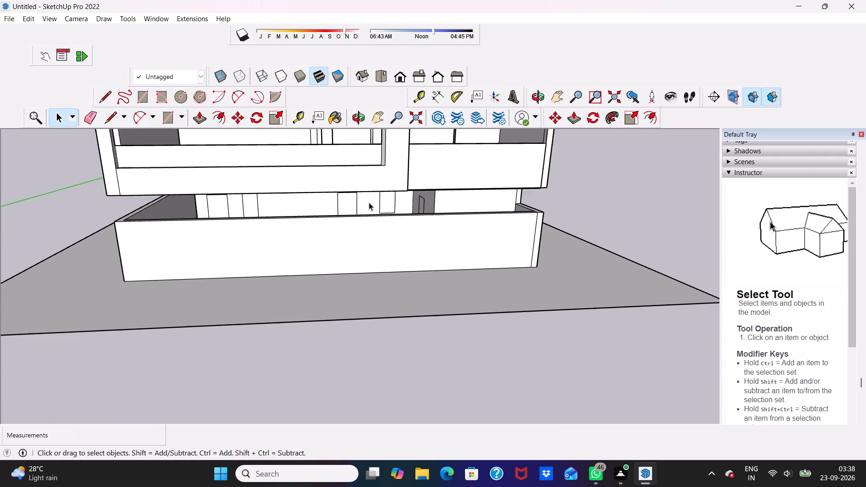
scroll(336, 195, "up", 4)
scroll(332, 190, "down", 18)
scroll(318, 148, "up", 1)
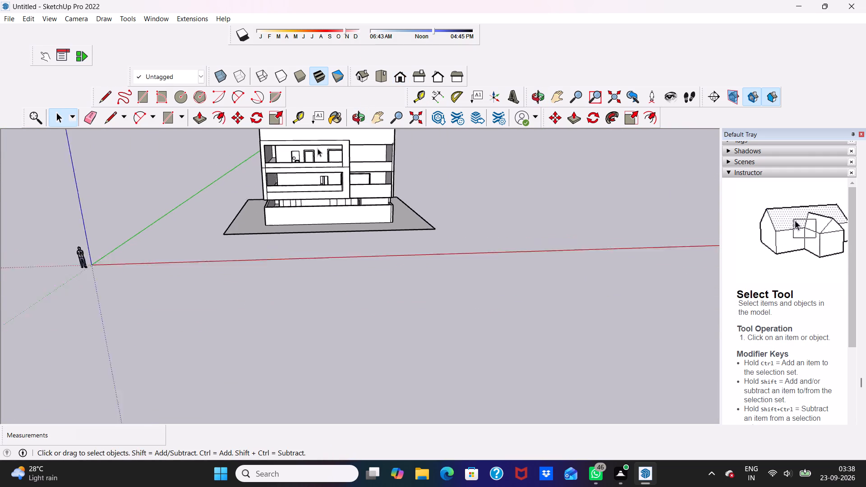
scroll(318, 148, "up", 8)
scroll(321, 145, "down", 4)
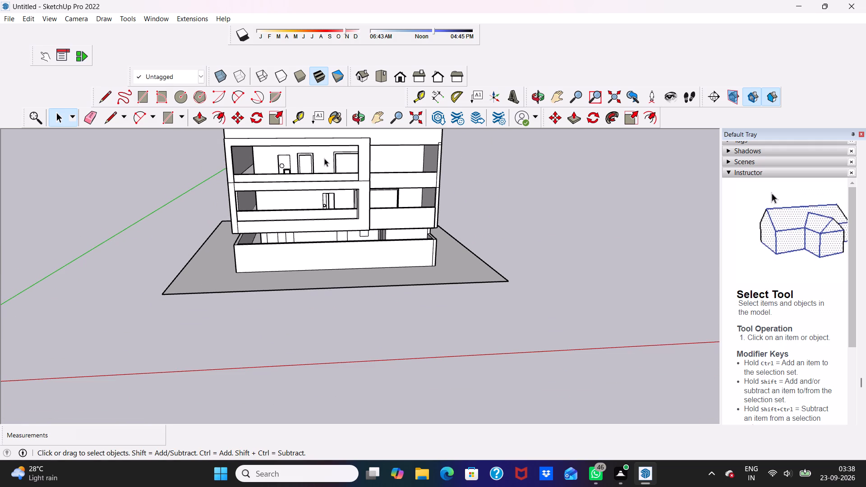
scroll(315, 178, "down", 4)
scroll(370, 165, "up", 3)
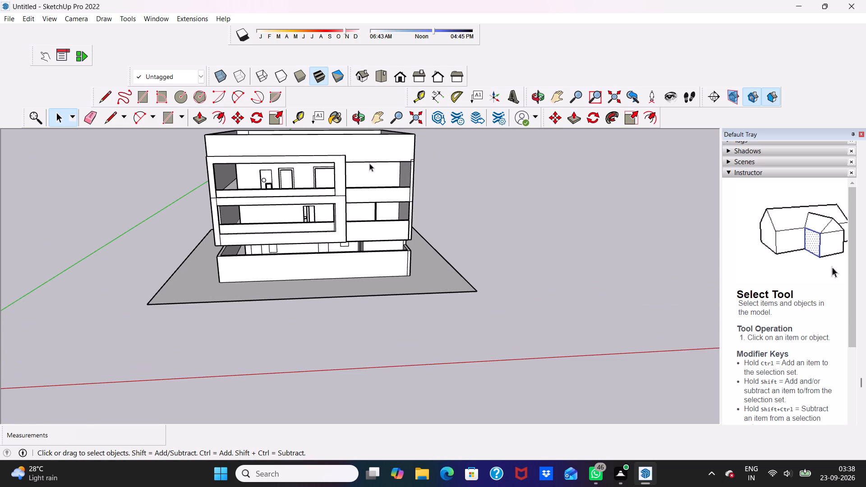
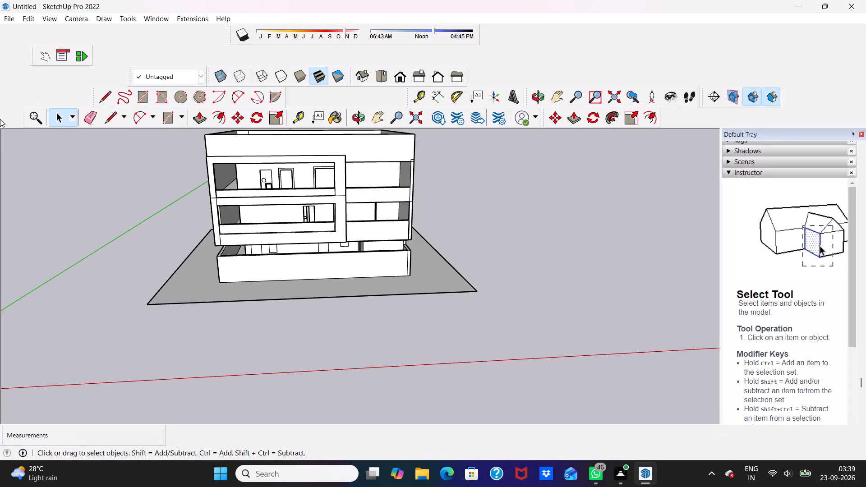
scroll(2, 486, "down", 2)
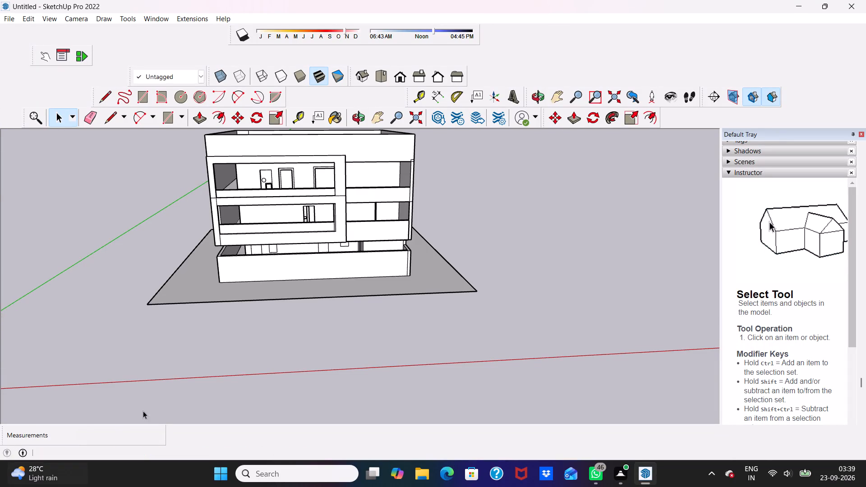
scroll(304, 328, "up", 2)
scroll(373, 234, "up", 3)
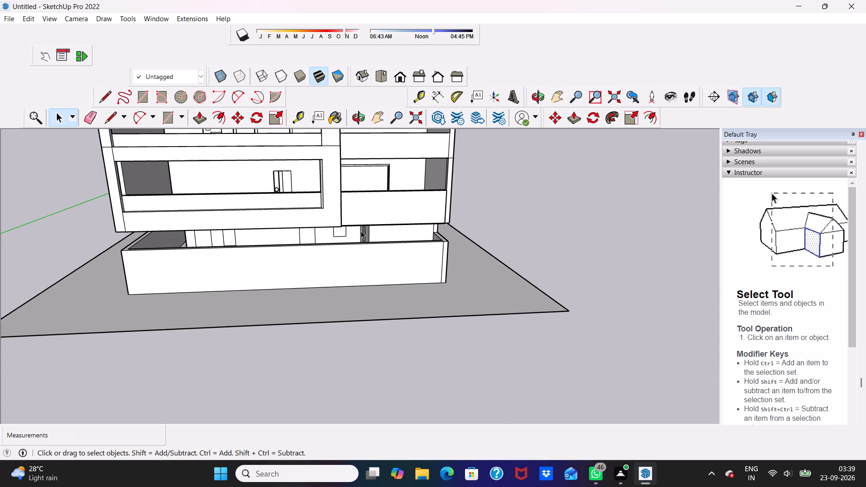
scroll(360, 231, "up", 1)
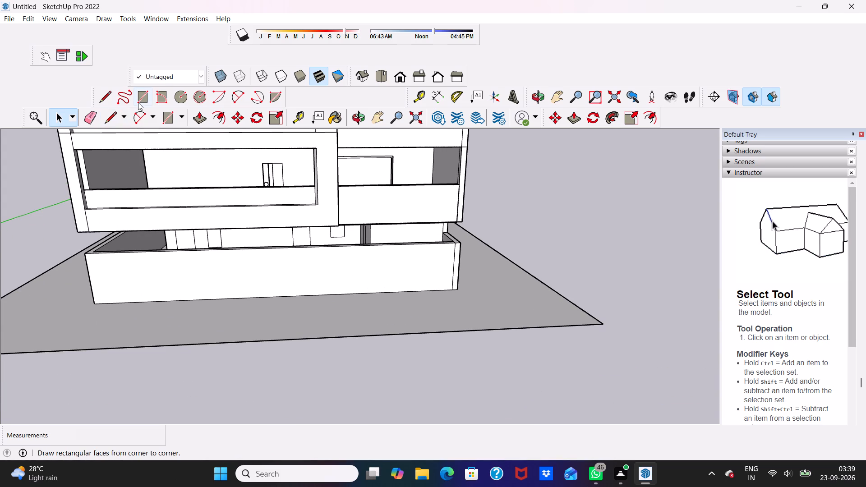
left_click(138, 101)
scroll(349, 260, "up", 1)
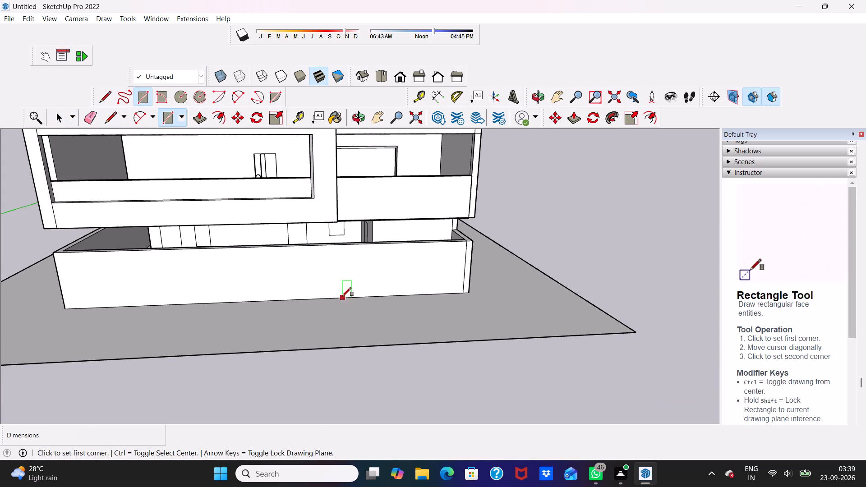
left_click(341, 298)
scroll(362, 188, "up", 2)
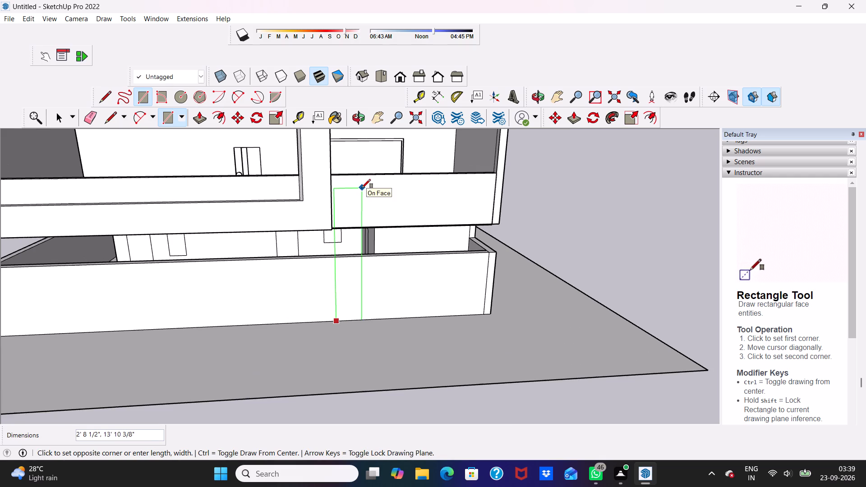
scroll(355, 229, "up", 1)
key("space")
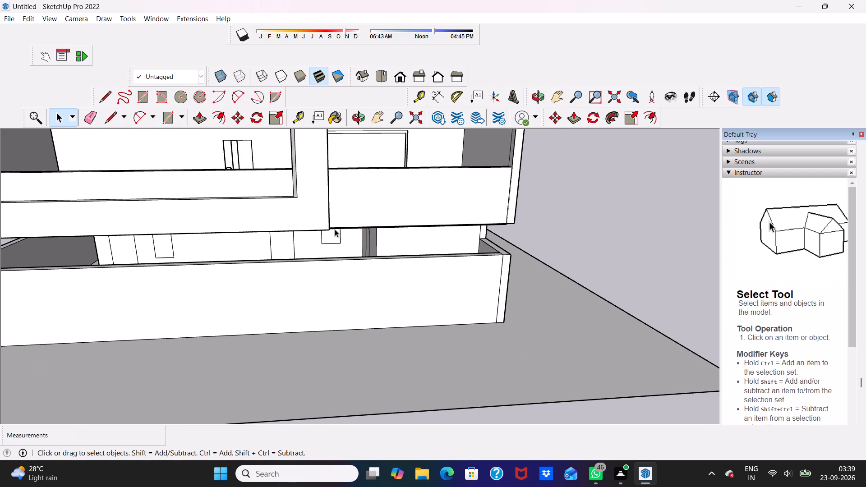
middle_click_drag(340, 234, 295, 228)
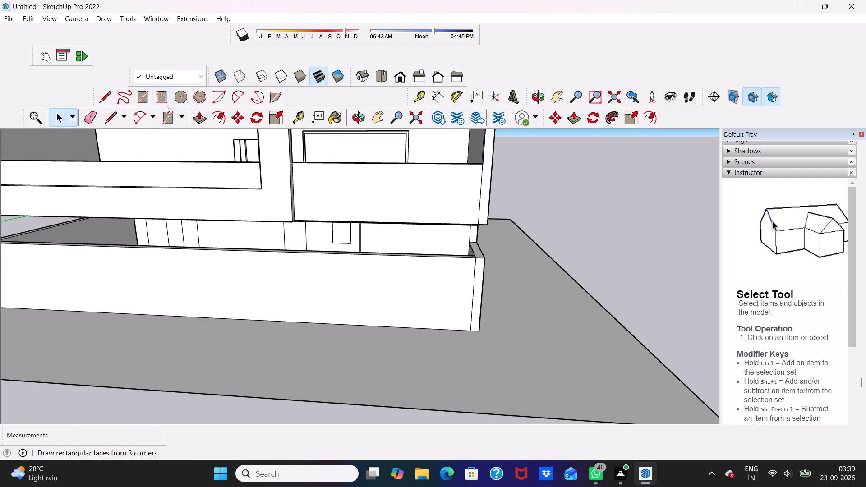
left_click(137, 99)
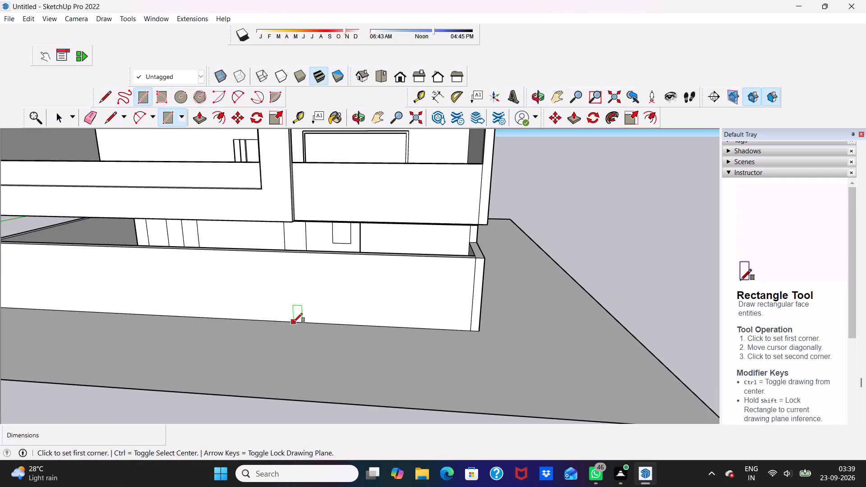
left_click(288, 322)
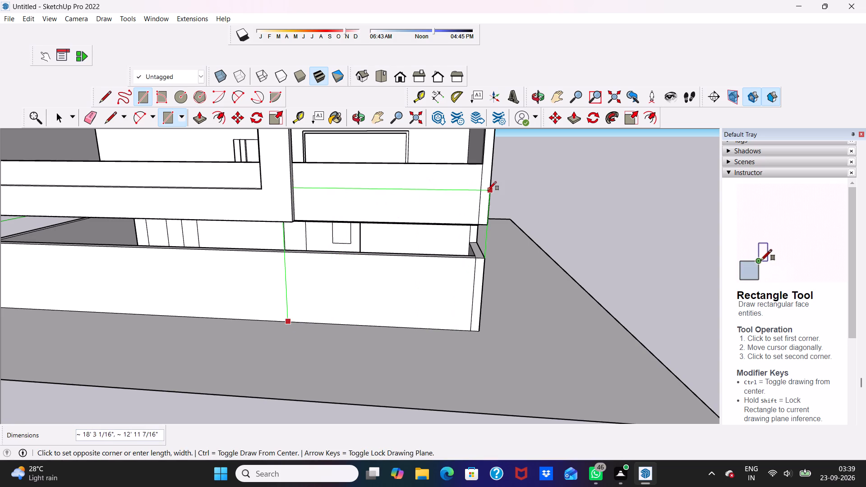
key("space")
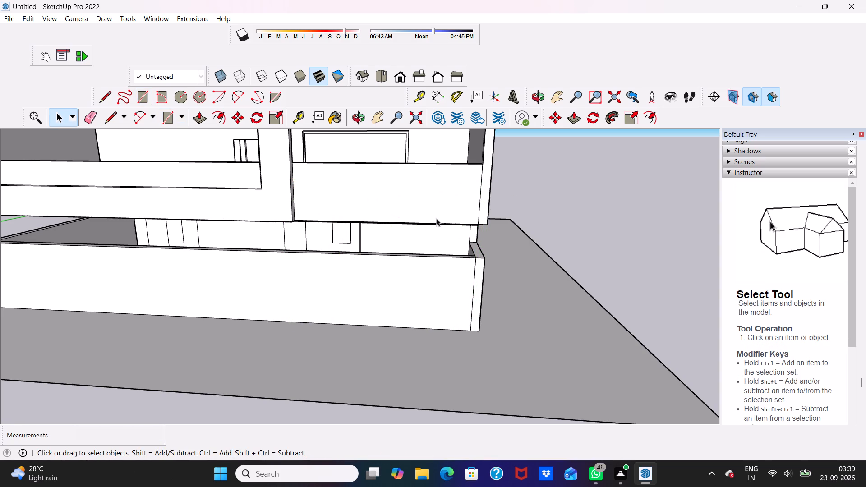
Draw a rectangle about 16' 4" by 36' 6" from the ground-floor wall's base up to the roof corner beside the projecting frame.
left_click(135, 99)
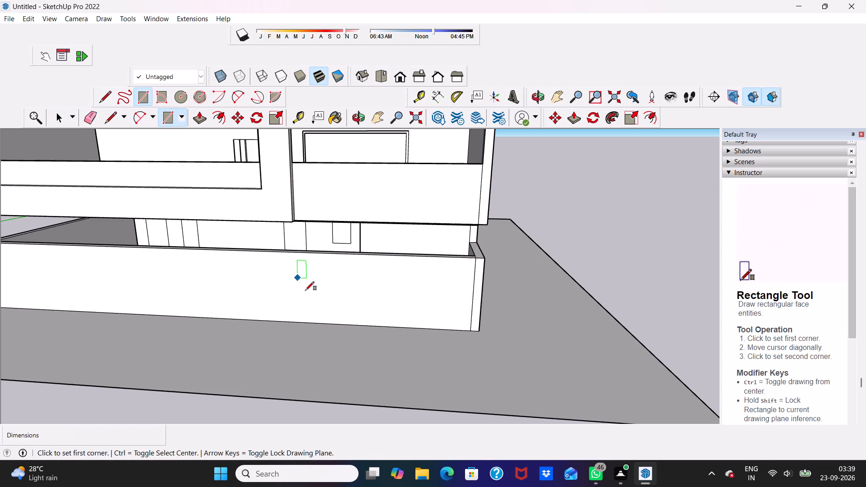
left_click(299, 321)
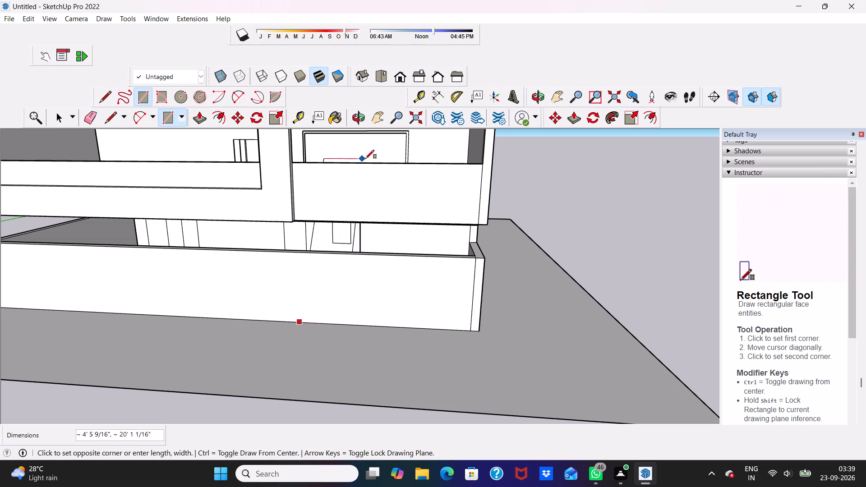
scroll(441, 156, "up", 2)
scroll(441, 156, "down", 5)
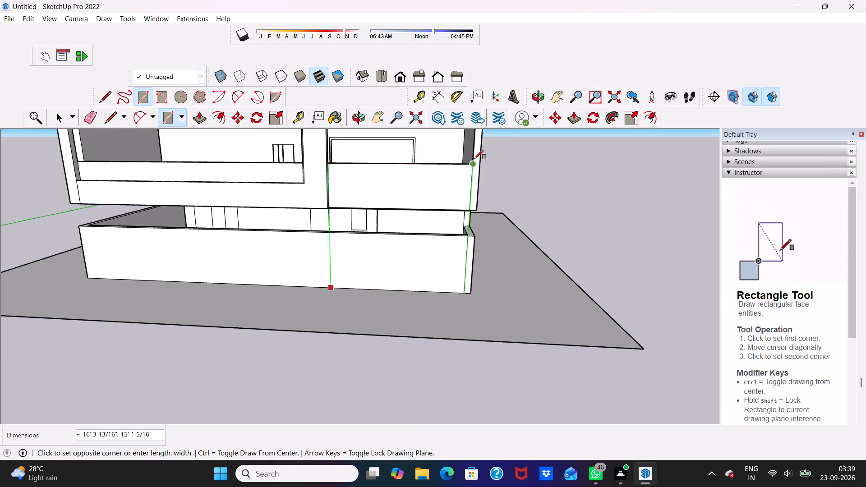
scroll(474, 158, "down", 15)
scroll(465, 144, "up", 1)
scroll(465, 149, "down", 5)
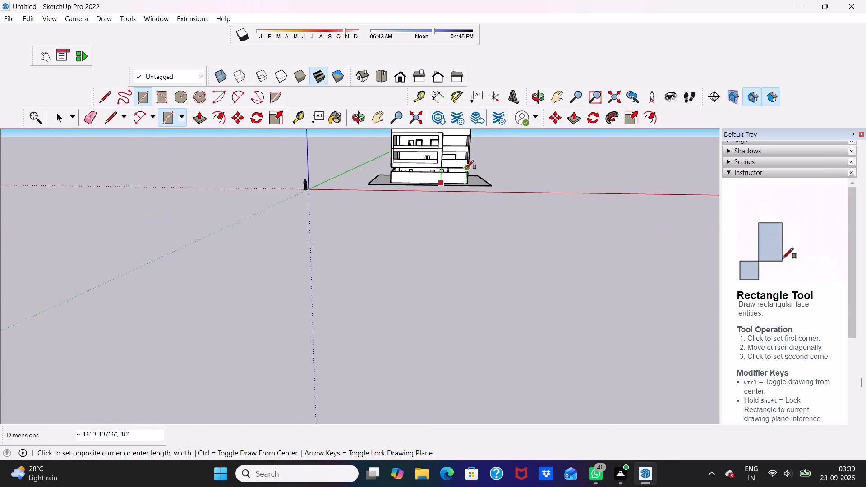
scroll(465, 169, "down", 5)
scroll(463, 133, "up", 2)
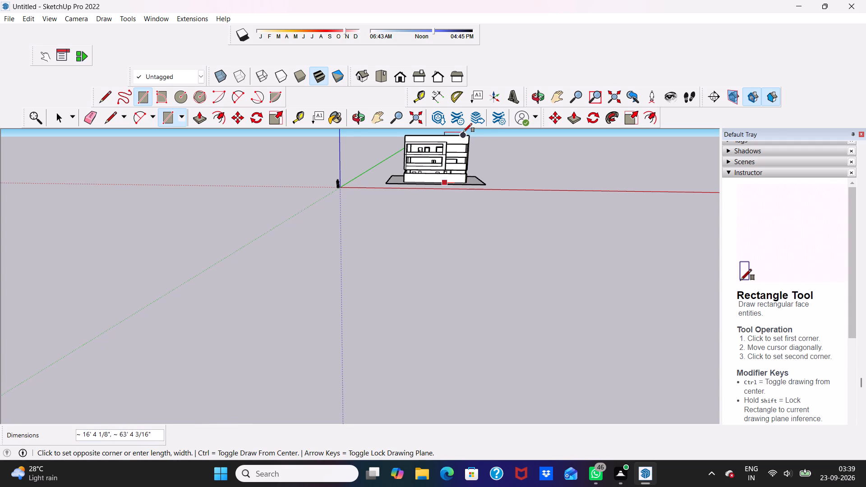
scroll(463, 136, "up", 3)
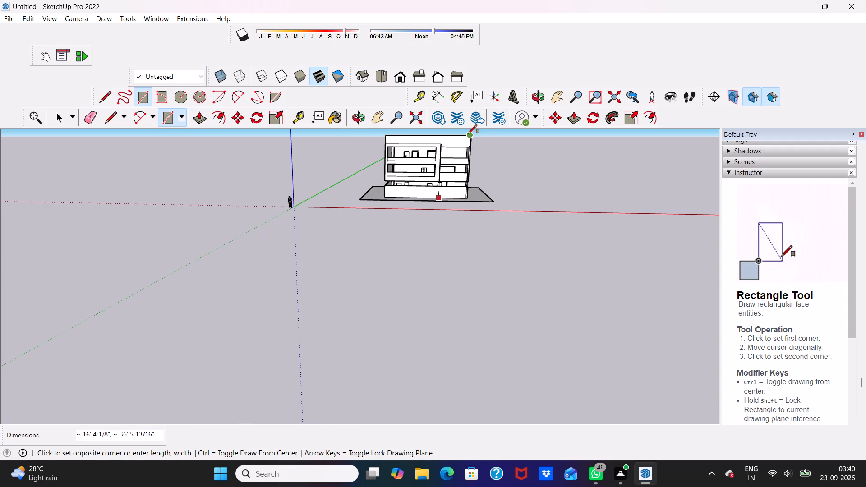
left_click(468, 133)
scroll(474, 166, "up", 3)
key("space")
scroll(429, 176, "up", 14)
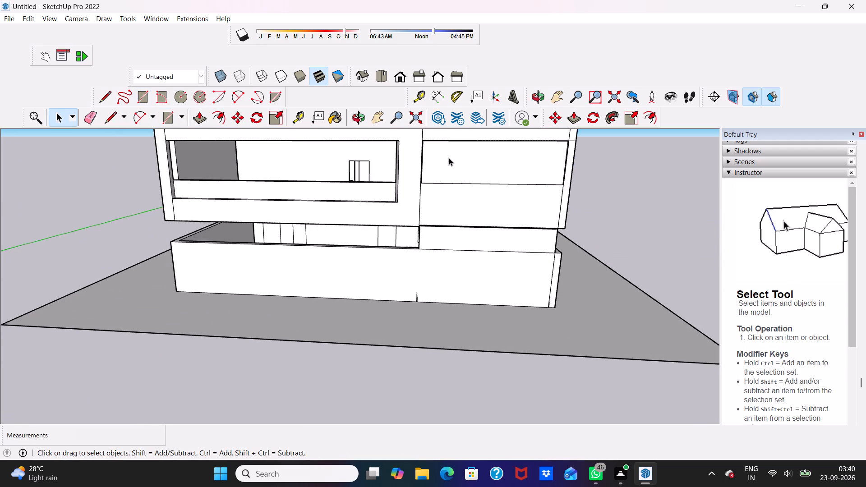
Examine the new rectangle's faces across the bay beside the projecting frame and the ground-floor boundary wall below.
middle_click_drag(449, 158, 286, 213)
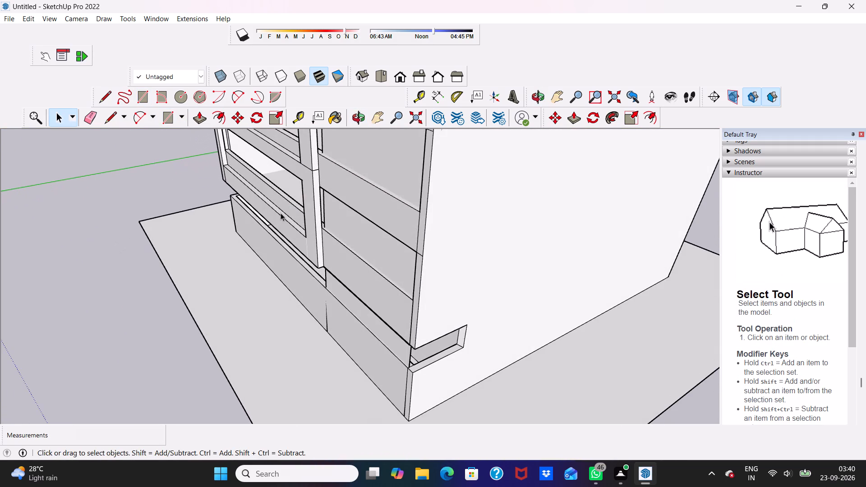
scroll(344, 180, "up", 3)
left_click(351, 150)
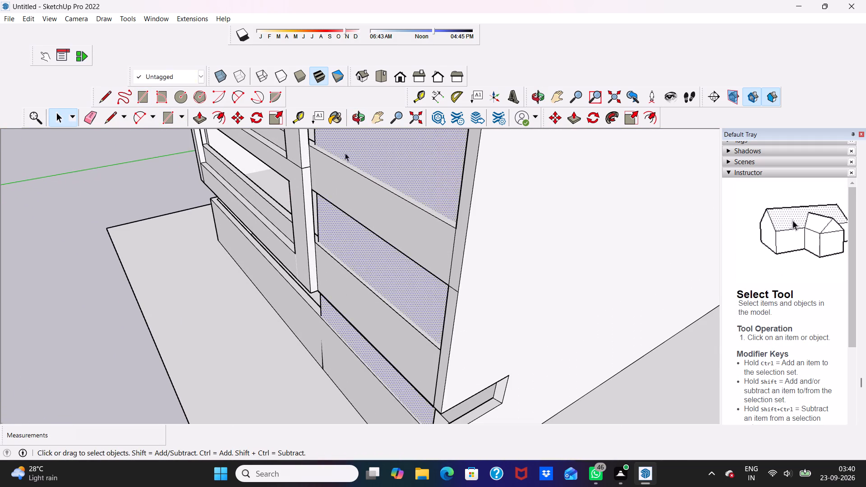
scroll(328, 170, "down", 5)
middle_click_drag(336, 198, 433, 182)
scroll(373, 295, "up", 1)
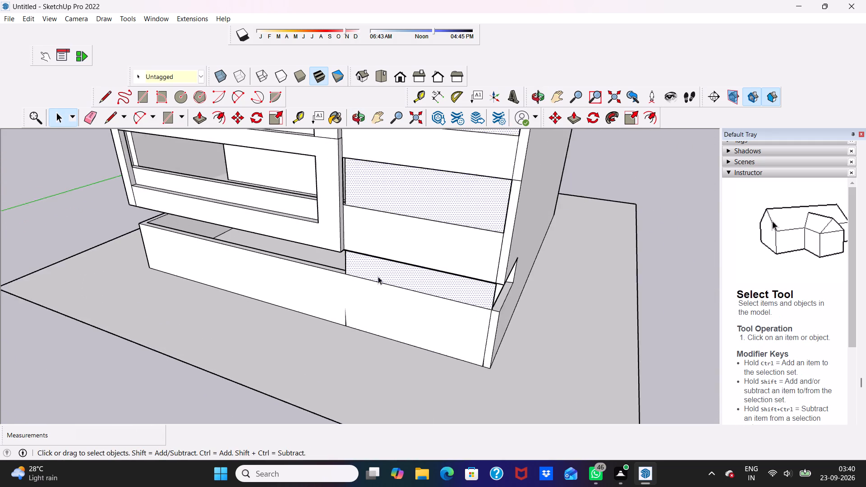
scroll(378, 276, "up", 2)
middle_click(380, 262)
left_click(376, 276)
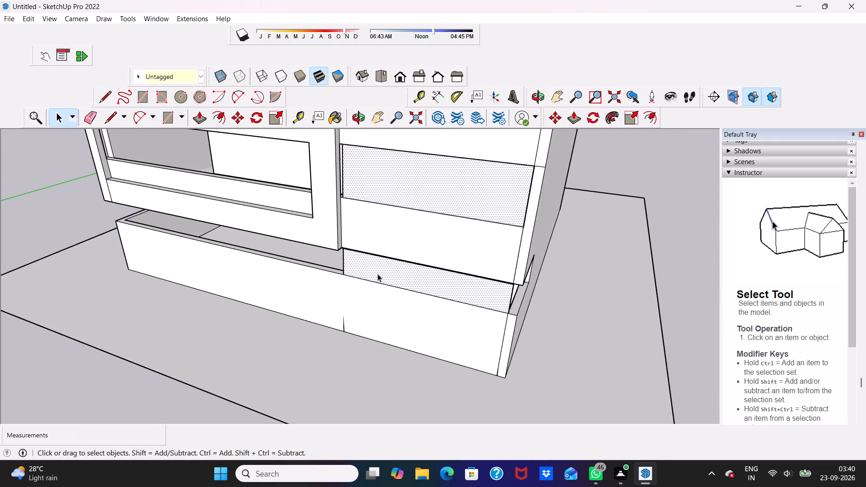
left_click(373, 303)
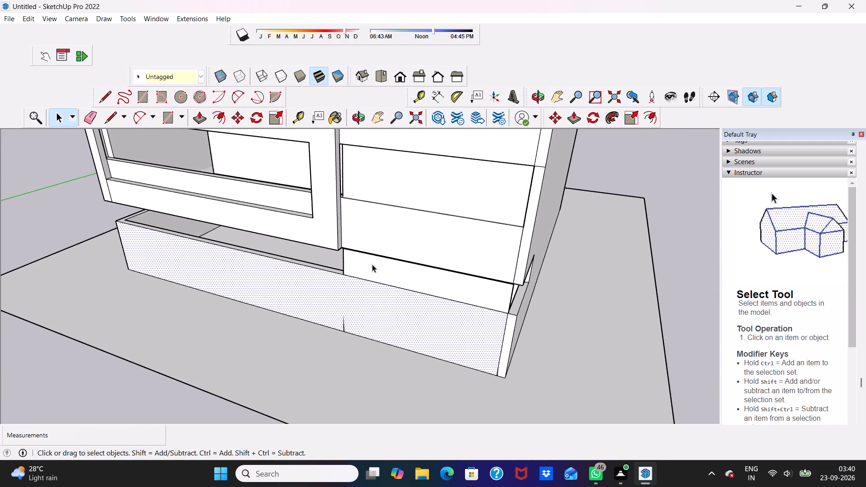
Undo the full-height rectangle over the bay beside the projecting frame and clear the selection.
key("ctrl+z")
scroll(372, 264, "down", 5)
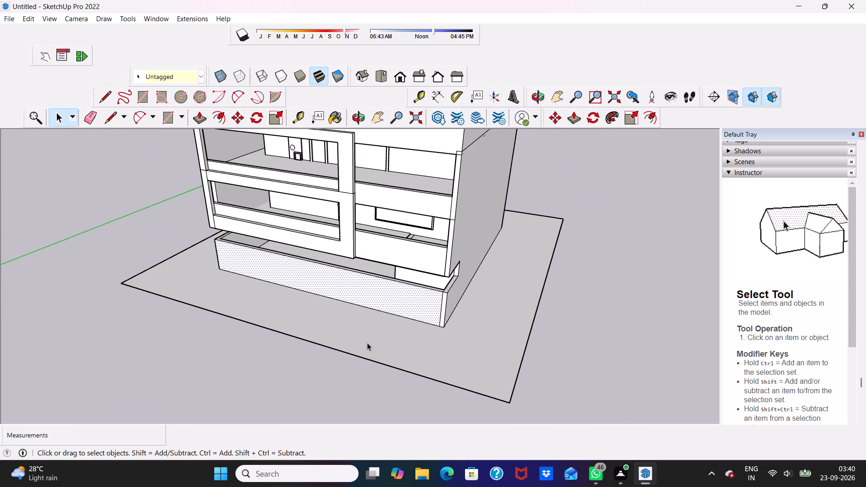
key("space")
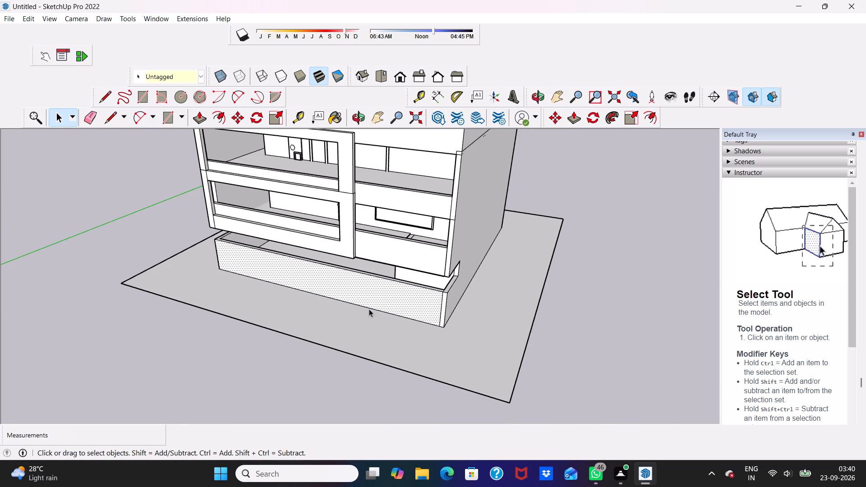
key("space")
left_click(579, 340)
Draw a rectangle about 17' 6" by 10' from the front boundary wall's base to the lower outer corner of the middle-storey parapet.
scroll(614, 362, "up", 4)
scroll(445, 339, "down", 2)
middle_click_drag(444, 339, 509, 325)
scroll(372, 293, "up", 3)
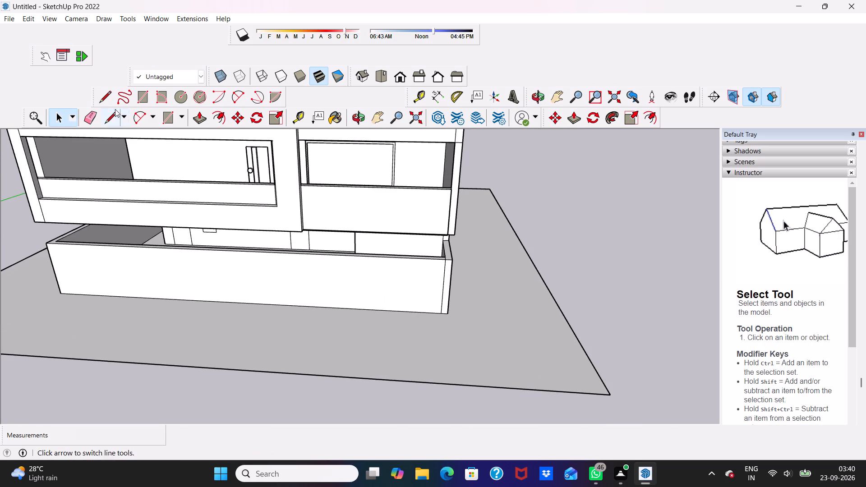
left_click_drag(161, 117, 167, 121)
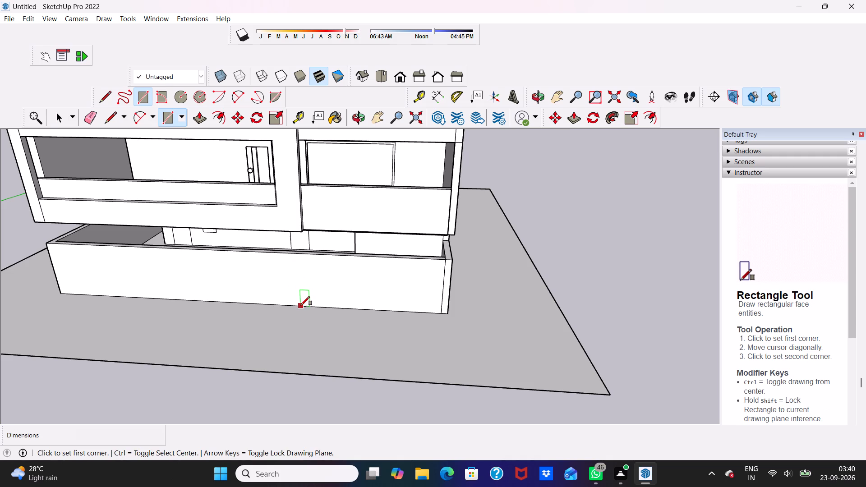
left_click(299, 305)
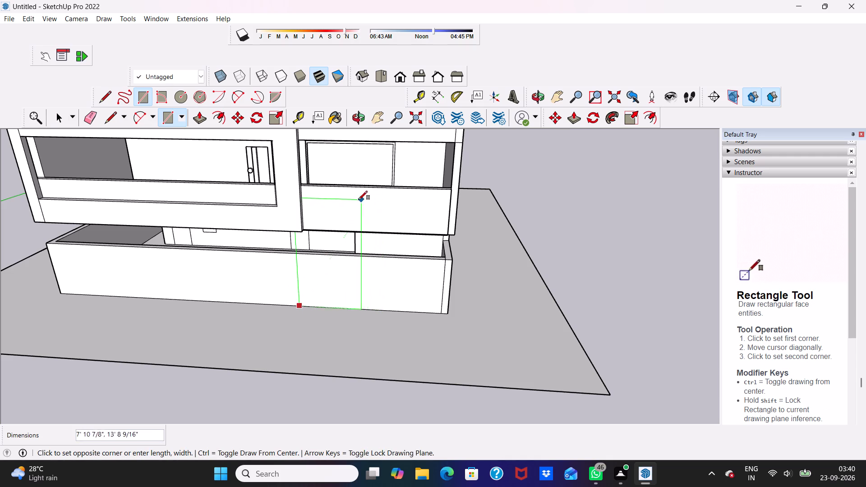
left_click_drag(141, 100, 143, 105)
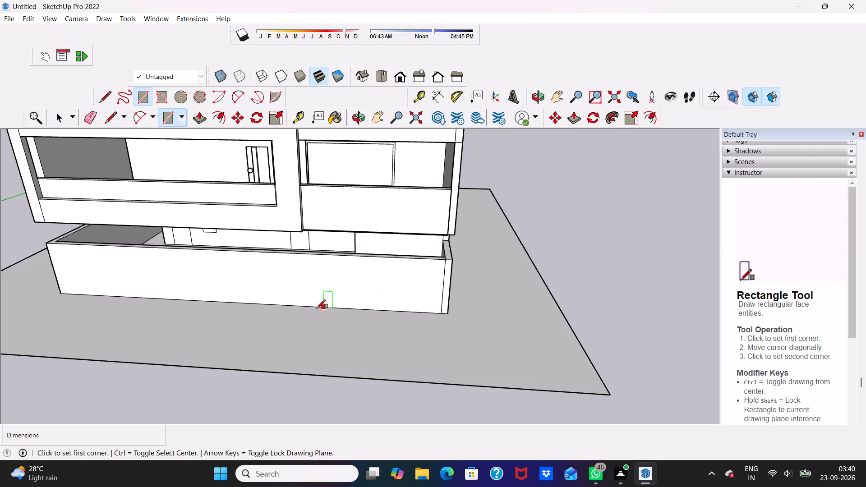
left_click(304, 305)
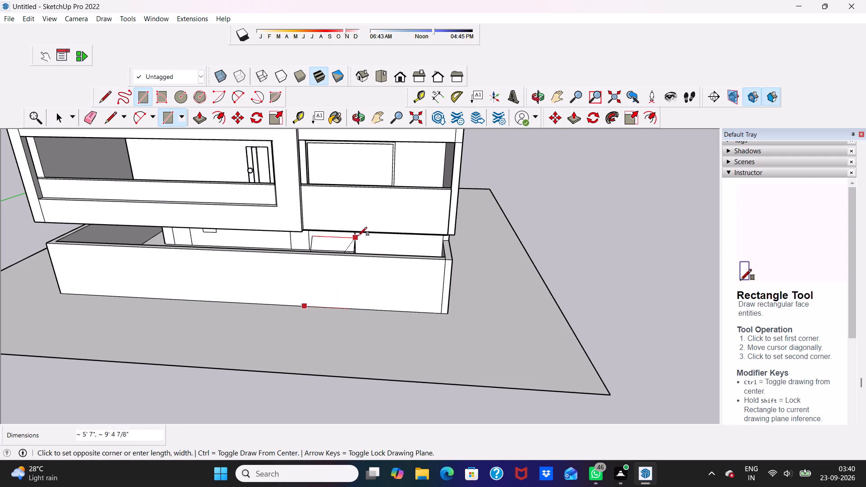
left_click(453, 234)
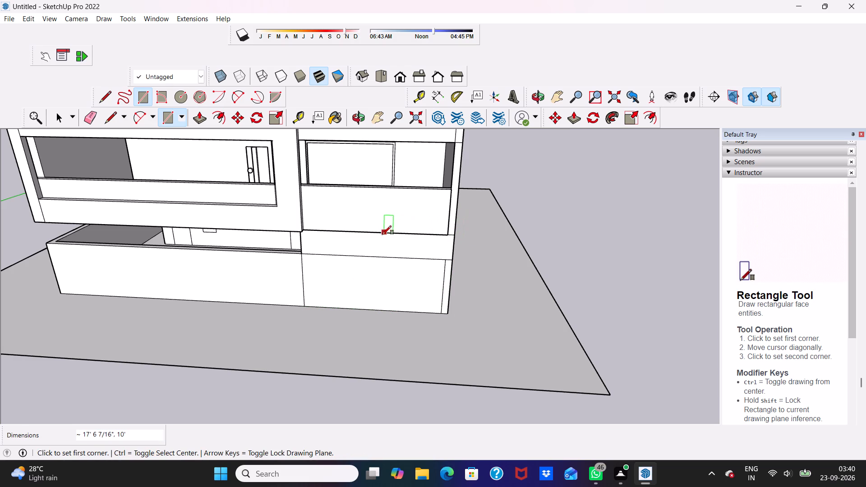
key("space")
Push/Pull the rectangle's lower face on the front boundary wall outward by 6".
left_click(360, 271)
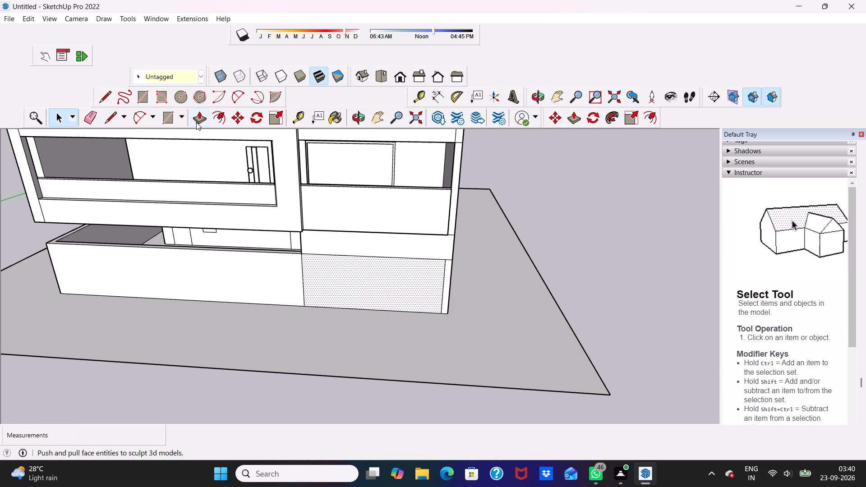
left_click(197, 122)
left_click(355, 284)
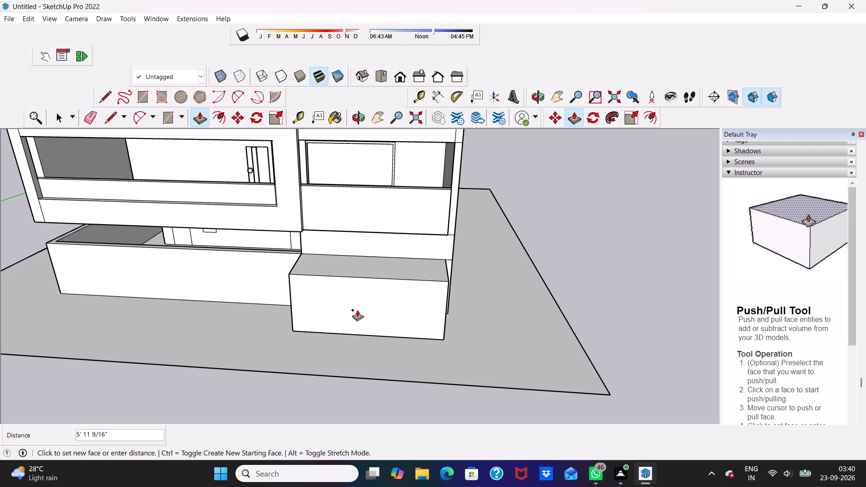
key("6")
key("shift+quotedbl")
key("Return")
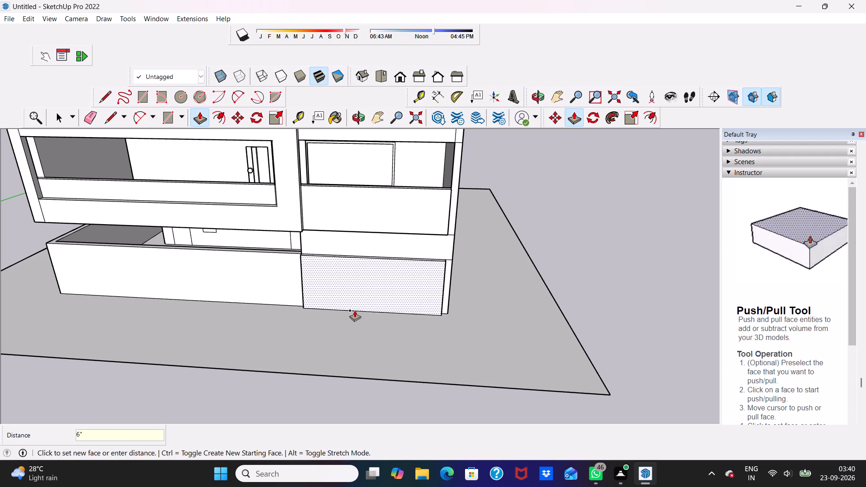
Push/Pull the top face of the raised lower front panel up about 32' 9" to the top of the bay beside the projecting frame.
scroll(349, 256, "up", 11)
scroll(305, 246, "up", 3)
left_click(275, 253)
scroll(287, 237, "down", 1)
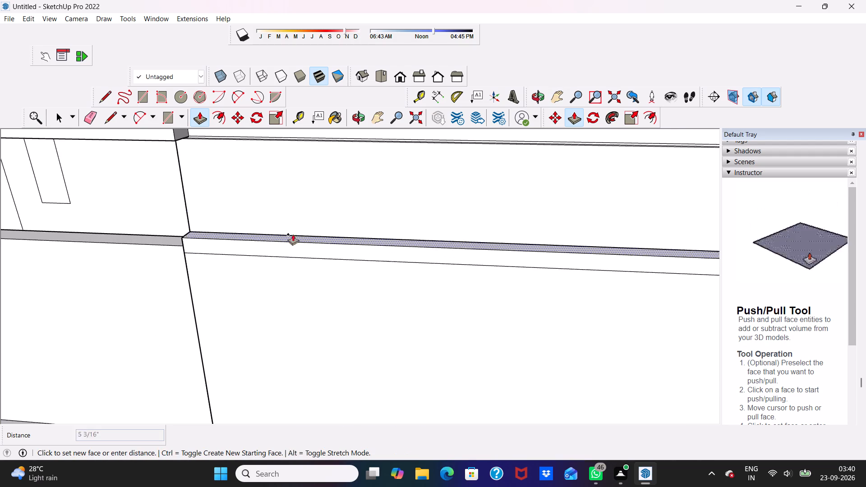
scroll(293, 234, "down", 1)
scroll(325, 205, "down", 7)
scroll(377, 129, "down", 7)
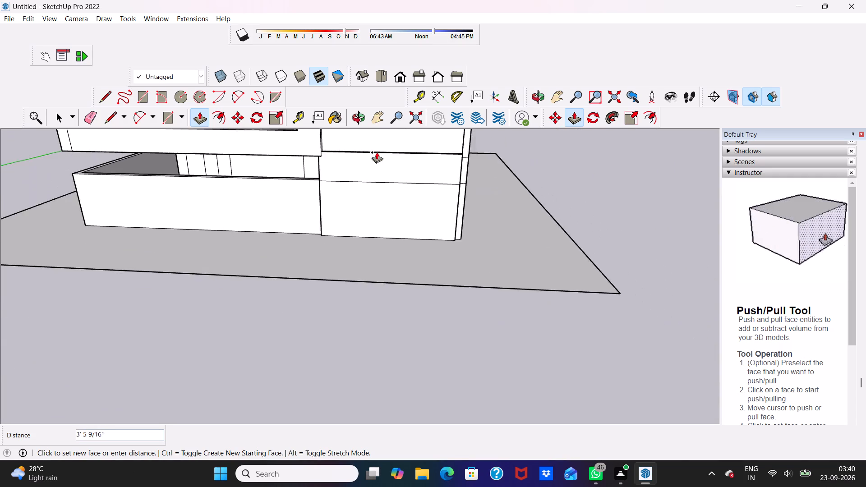
scroll(377, 152, "down", 18)
scroll(390, 151, "down", 7)
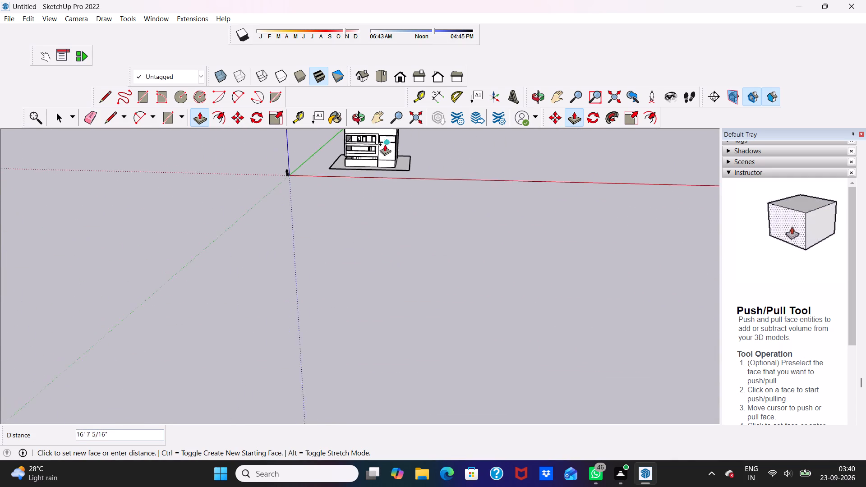
scroll(385, 144, "down", 6)
scroll(392, 133, "up", 8)
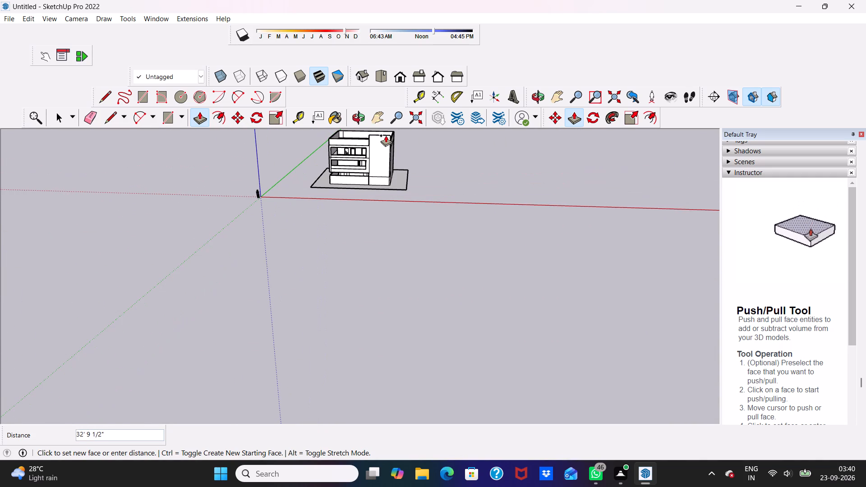
left_click(384, 132)
key("space")
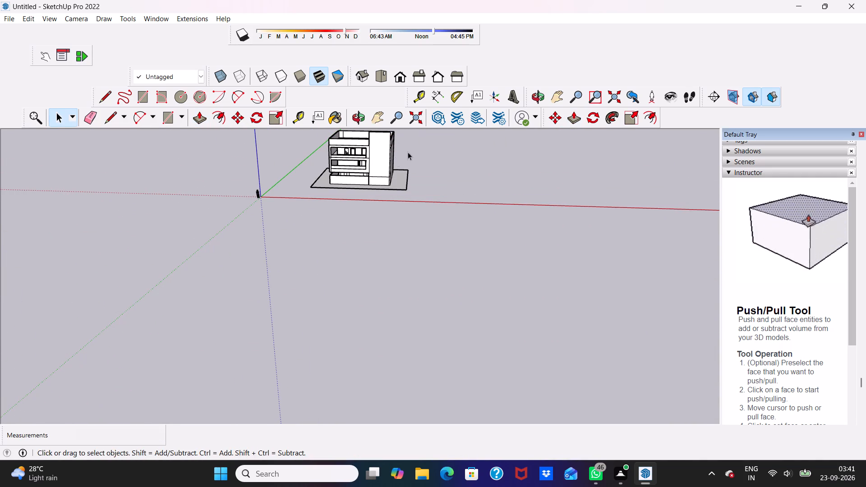
Erase the horizontal seam line crossing the front face of the full-height panel above its base.
scroll(368, 161, "up", 15)
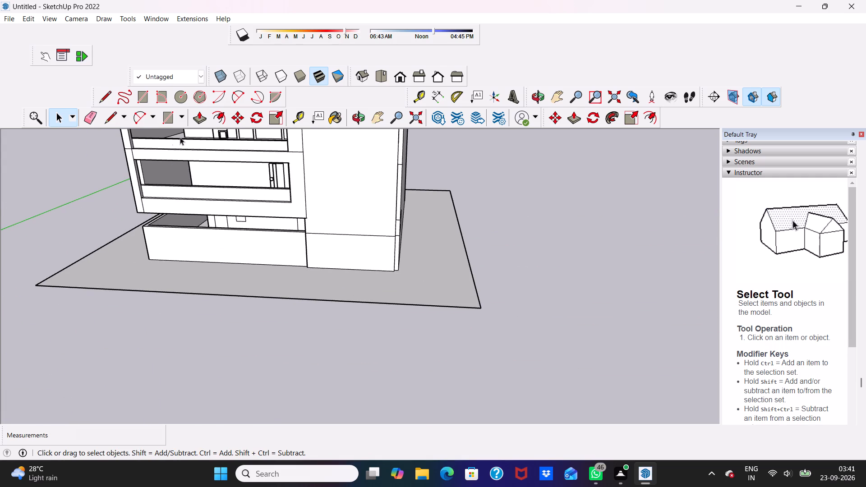
left_click(88, 115)
scroll(381, 226, "up", 6)
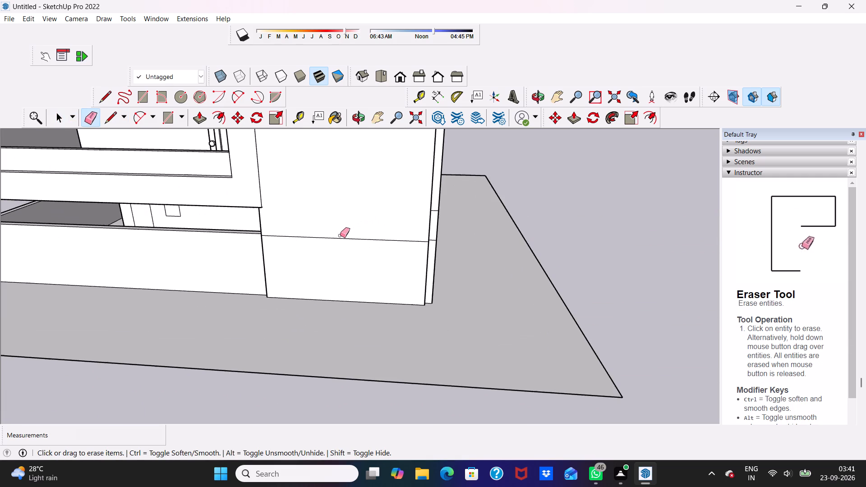
left_click(335, 239)
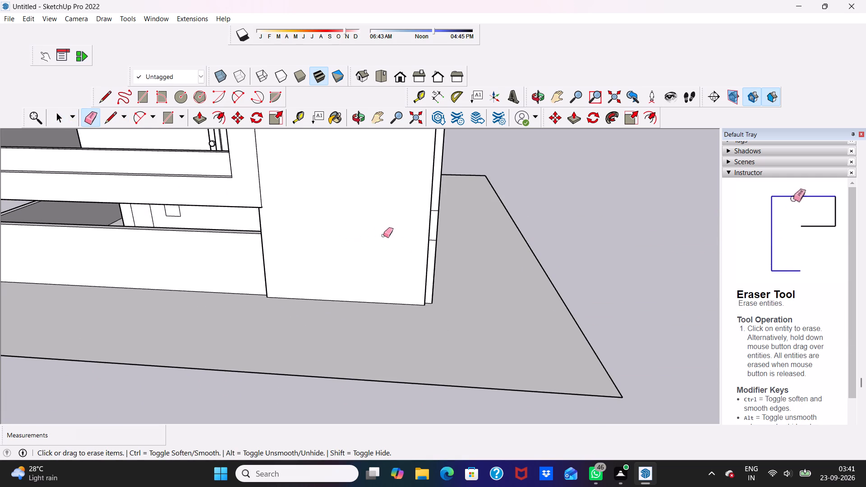
Erase the leftover rectangle's top, bottom and vertical edges on the ground-floor side wall near the front corner.
scroll(387, 238, "down", 1)
scroll(396, 244, "up", 1)
scroll(407, 249, "down", 1)
middle_click_drag(417, 253, 332, 275)
scroll(400, 236, "up", 3)
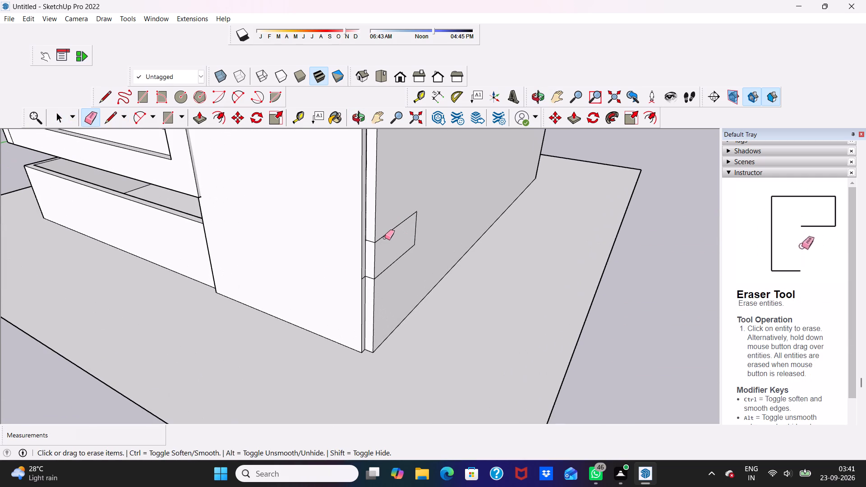
left_click(385, 238)
left_click(385, 235)
left_click(395, 265)
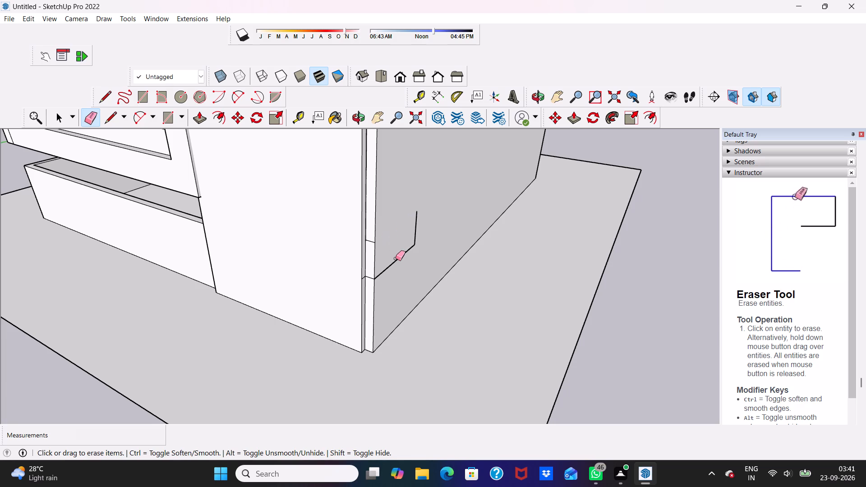
left_click(397, 261)
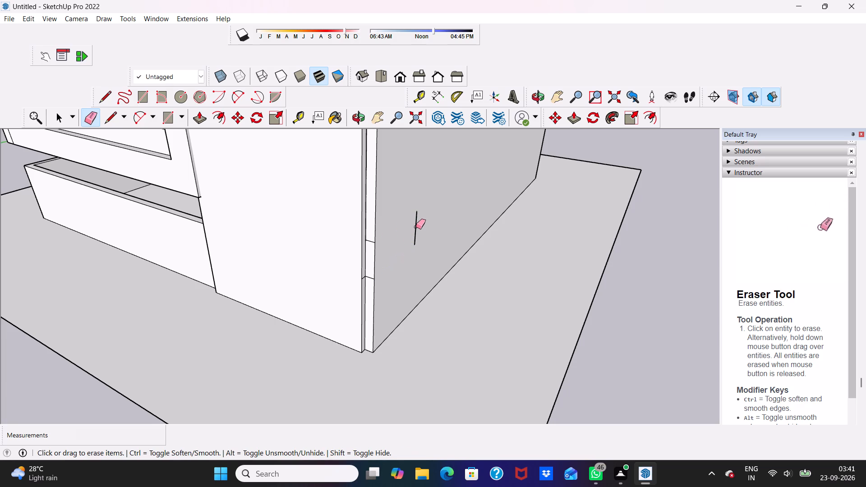
left_click(416, 227)
Erase the short horizontal edges crossing the narrow strips between the full-height panel and the side wall corner.
scroll(287, 256, "down", 3)
middle_click_drag(287, 256, 582, 189)
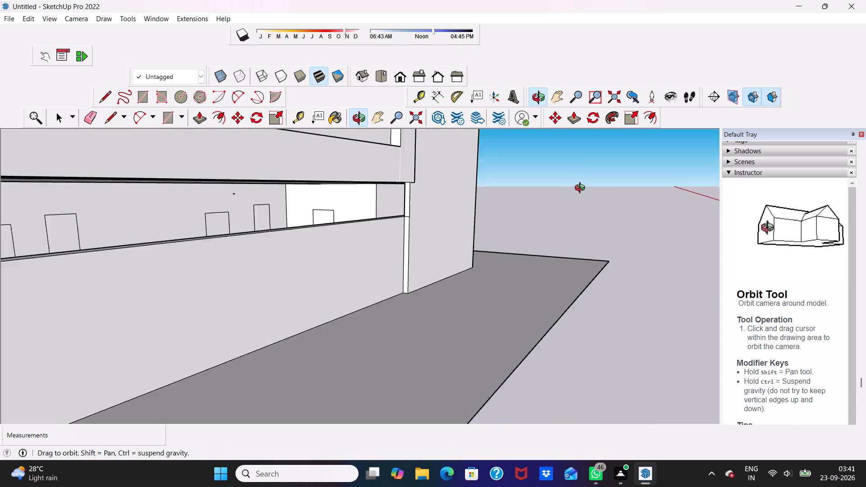
middle_click_drag(582, 189, 270, 266)
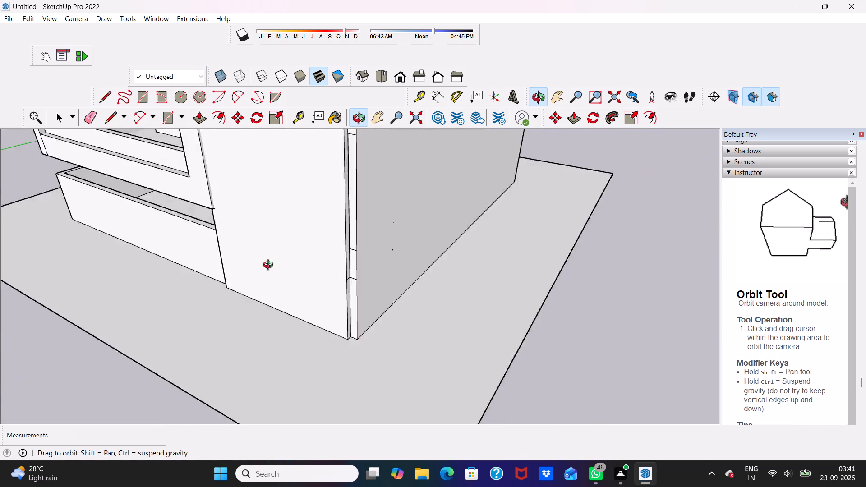
middle_click_drag(270, 266, 161, 283)
scroll(236, 260, "up", 7)
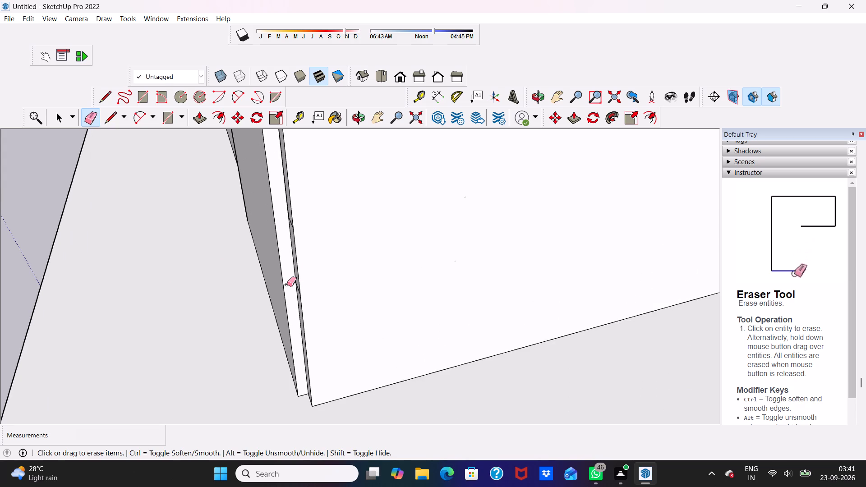
left_click(287, 285)
scroll(277, 270, "down", 3)
middle_click_drag(277, 270, 361, 262)
scroll(327, 292, "up", 3)
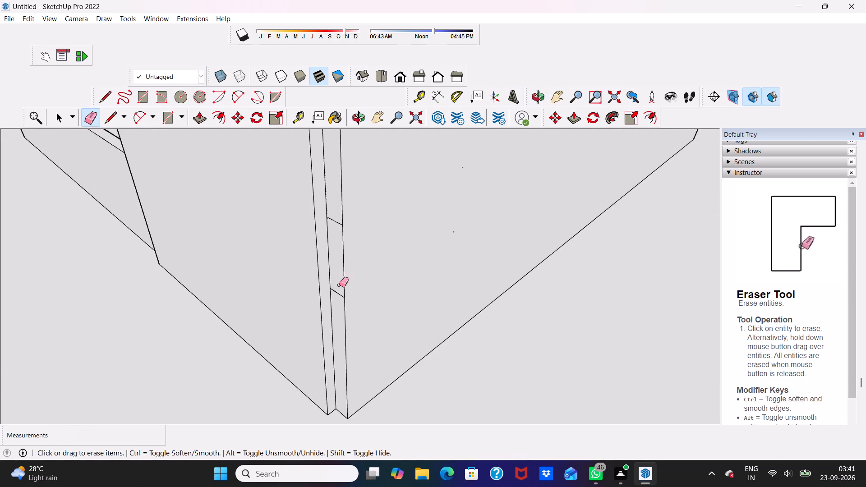
left_click(336, 291)
left_click(338, 221)
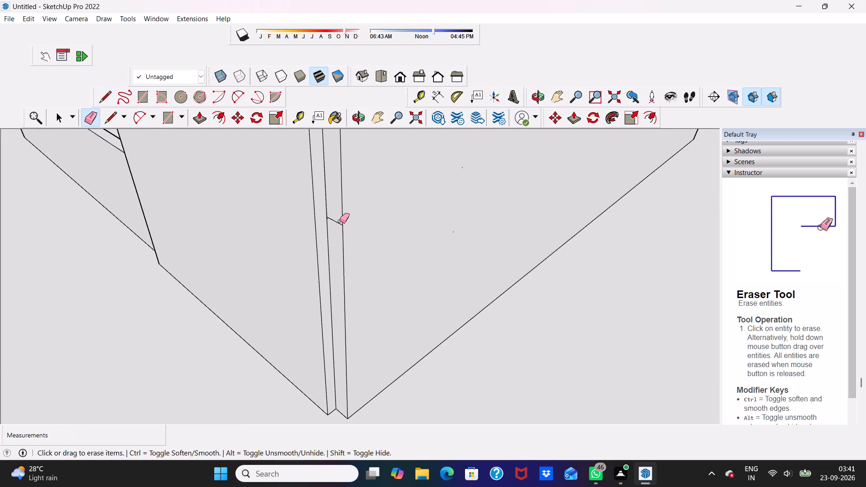
scroll(383, 258, "up", 3)
scroll(307, 221, "up", 3)
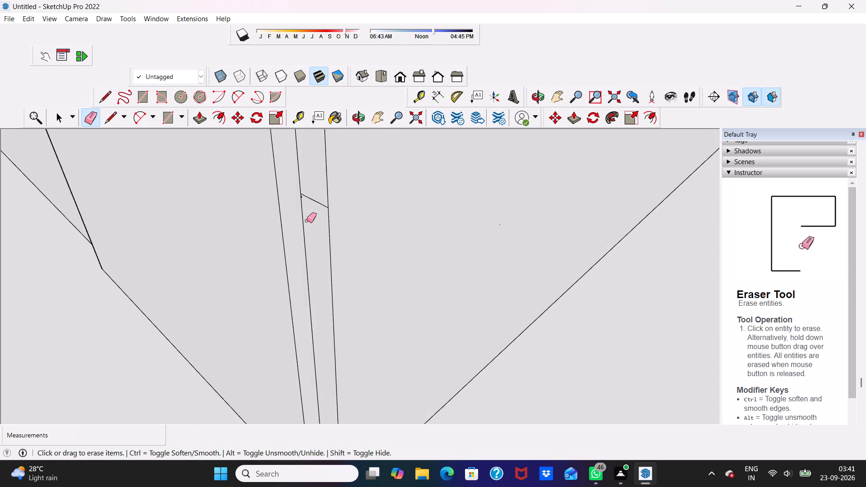
scroll(307, 221, "up", 1)
left_click(317, 198)
scroll(317, 195, "down", 7)
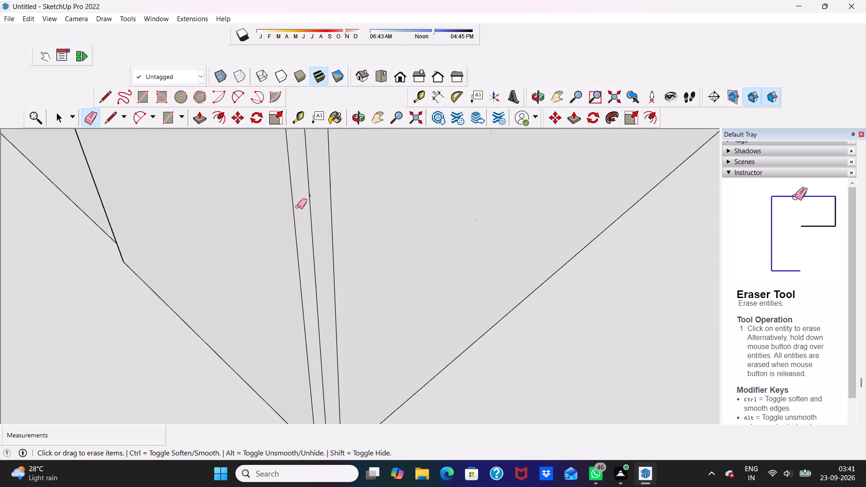
scroll(297, 207, "down", 8)
Push/Pull the full-height panel's narrow side face outward about 9 5/16", flush with the building's side wall.
key("space")
left_click(297, 233)
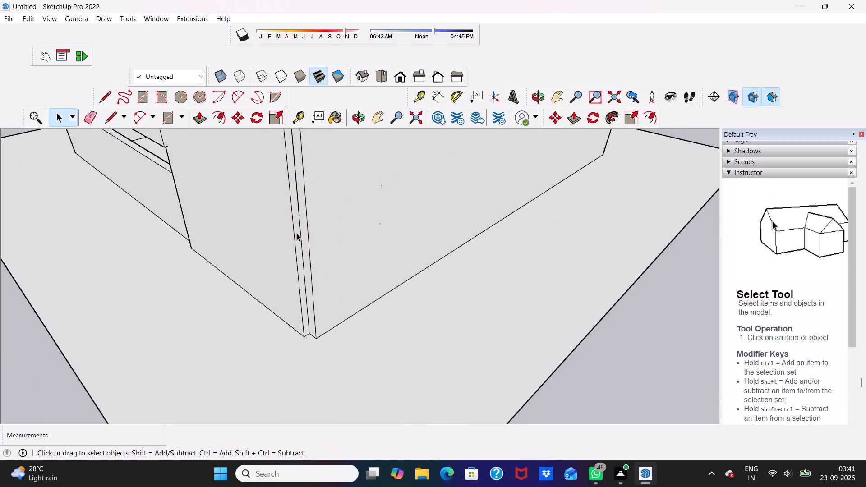
left_click(198, 115)
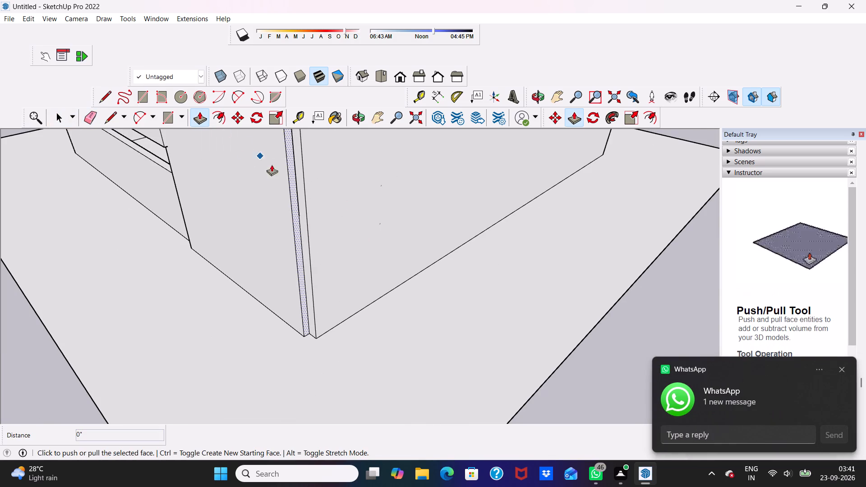
scroll(289, 175, "up", 3)
left_click(293, 179)
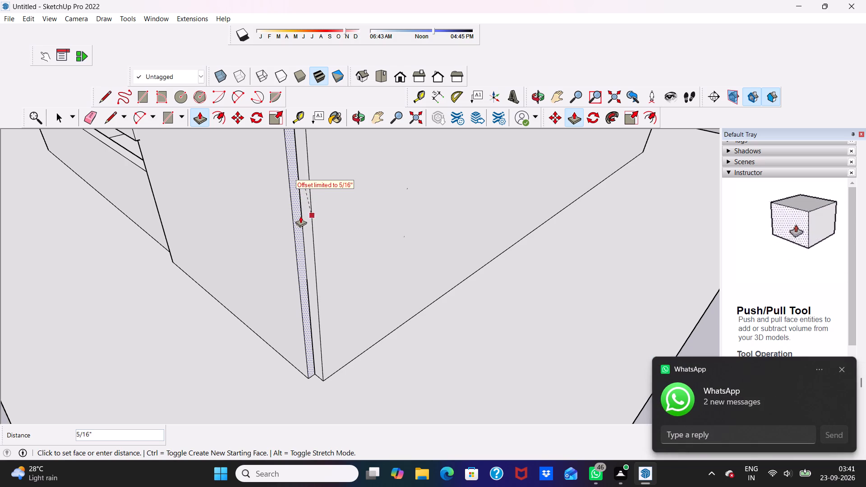
scroll(297, 208, "down", 2)
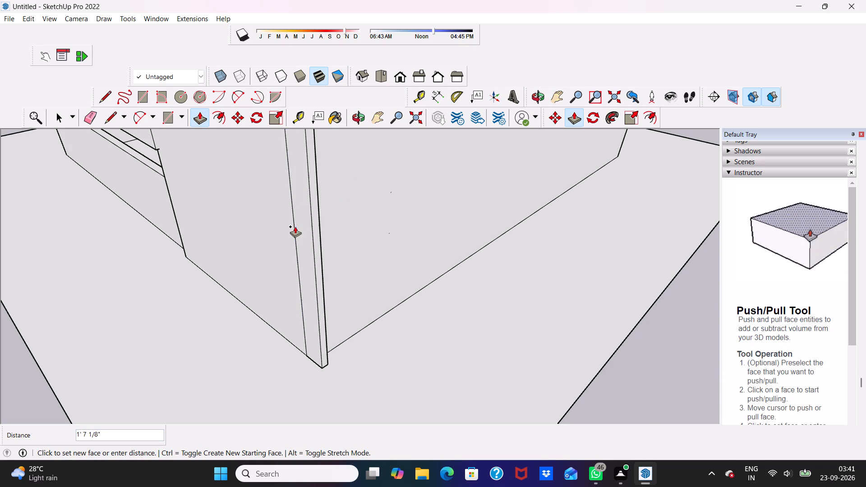
scroll(217, 266, "down", 4)
scroll(245, 265, "up", 2)
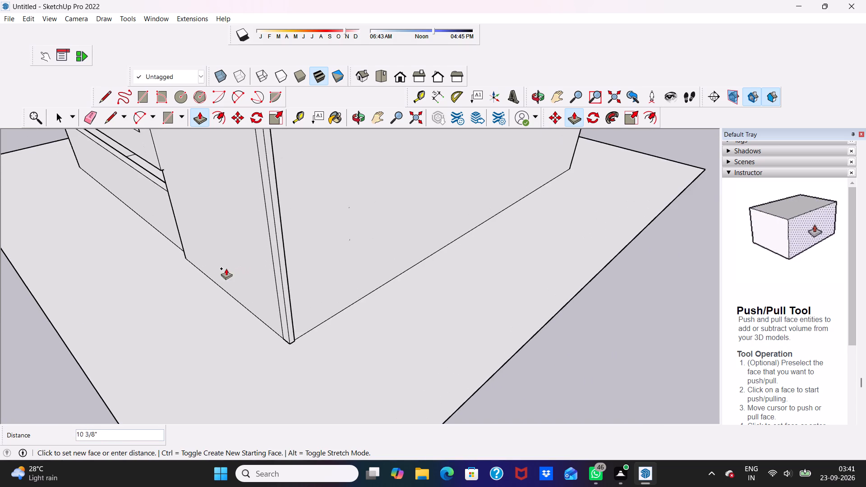
scroll(235, 262, "up", 3)
scroll(105, 272, "down", 3)
scroll(230, 248, "up", 2)
scroll(74, 259, "down", 4)
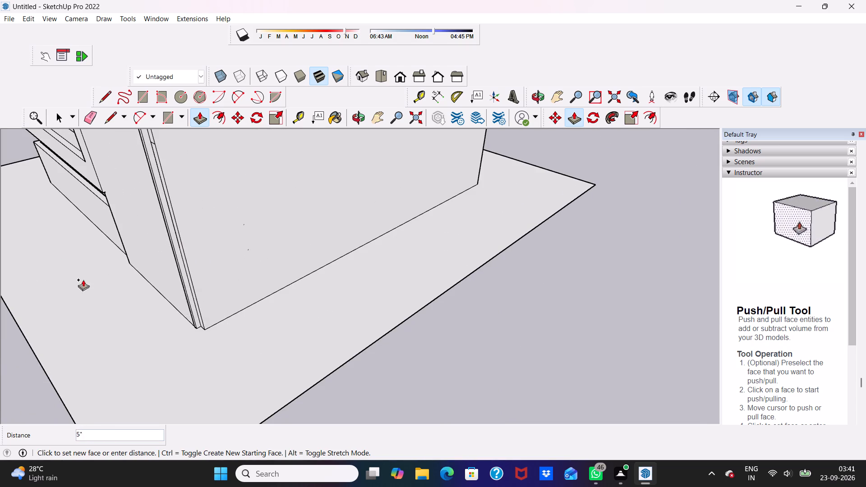
scroll(264, 231, "up", 3)
scroll(266, 226, "down", 3)
scroll(190, 230, "up", 5)
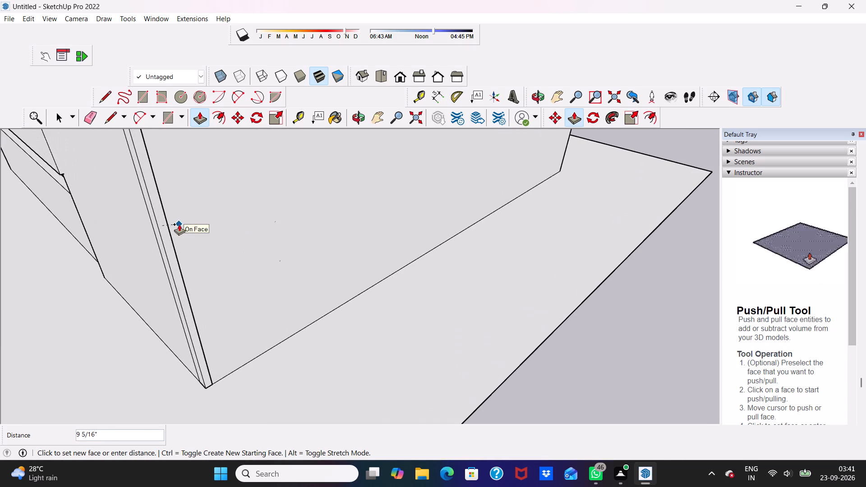
left_click(179, 224)
scroll(189, 246, "up", 3)
scroll(152, 260, "up", 5)
scroll(204, 256, "down", 2)
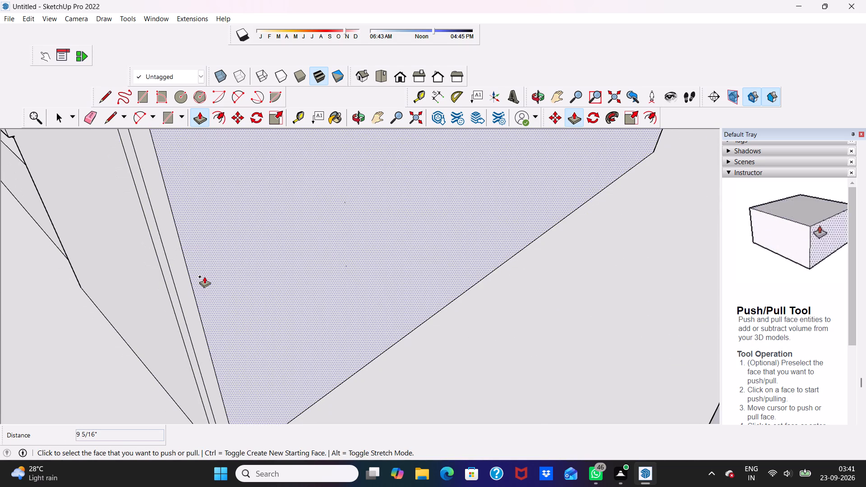
key("space")
Erase the vertical seam line on the front face of the full-height panel beside the building's outer corner.
scroll(196, 281, "down", 11)
scroll(161, 262, "down", 2)
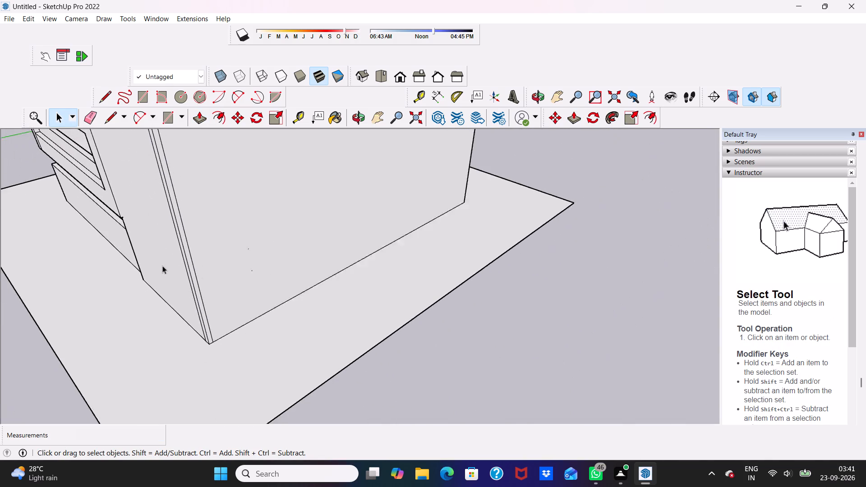
scroll(162, 266, "down", 3)
middle_click_drag(153, 273, 219, 283)
scroll(219, 283, "up", 3)
scroll(187, 257, "up", 3)
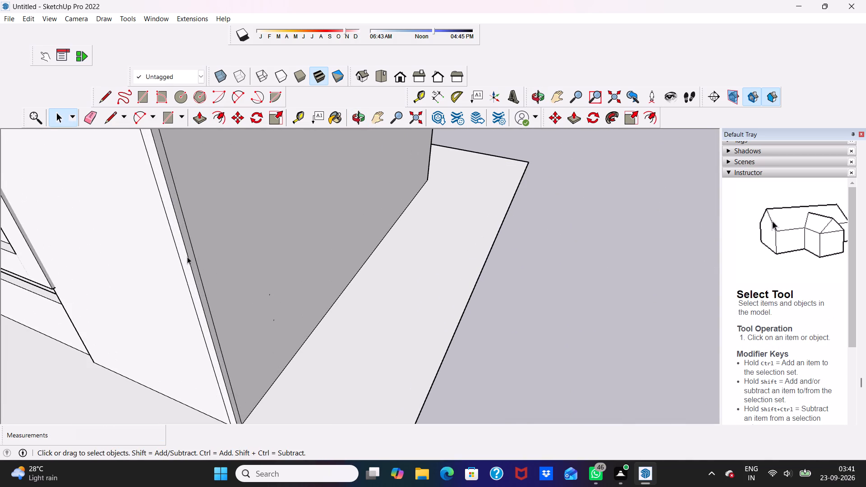
left_click(88, 114)
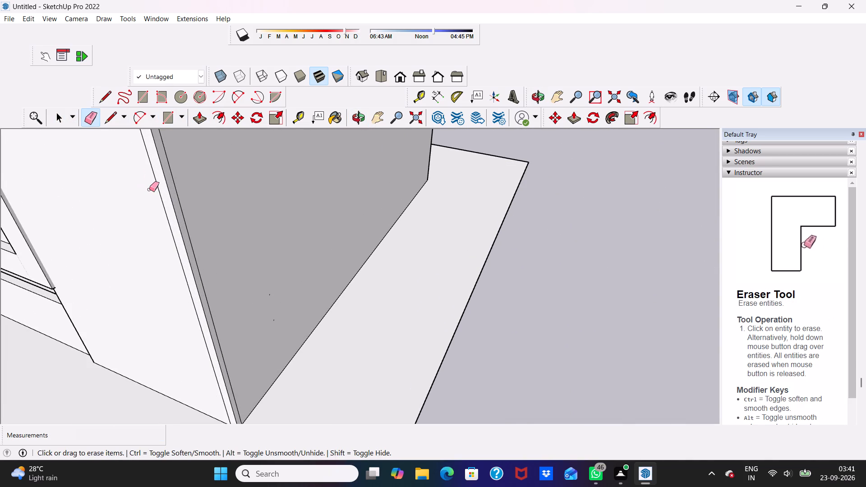
left_click(157, 191)
left_click(162, 202)
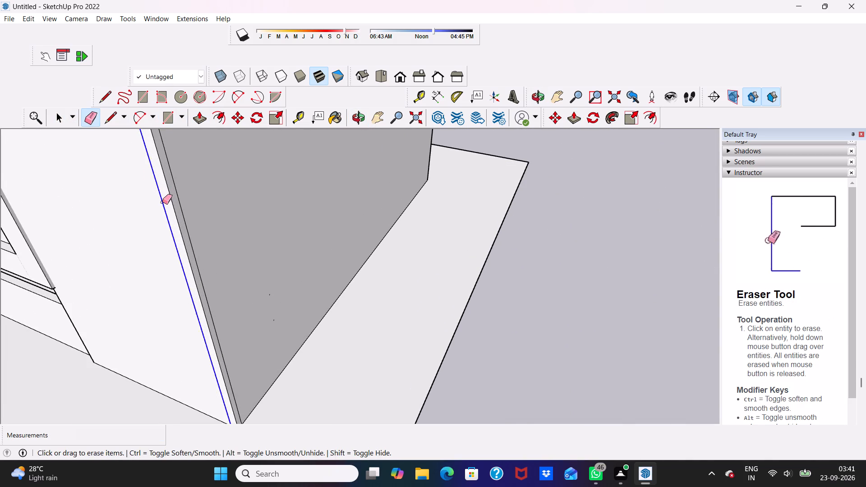
Erase the upper vertical seam segments on the side wall beside the full-height panel, plus the horizontal line running across that wall.
scroll(162, 202, "down", 3)
middle_click_drag(175, 236, 127, 250)
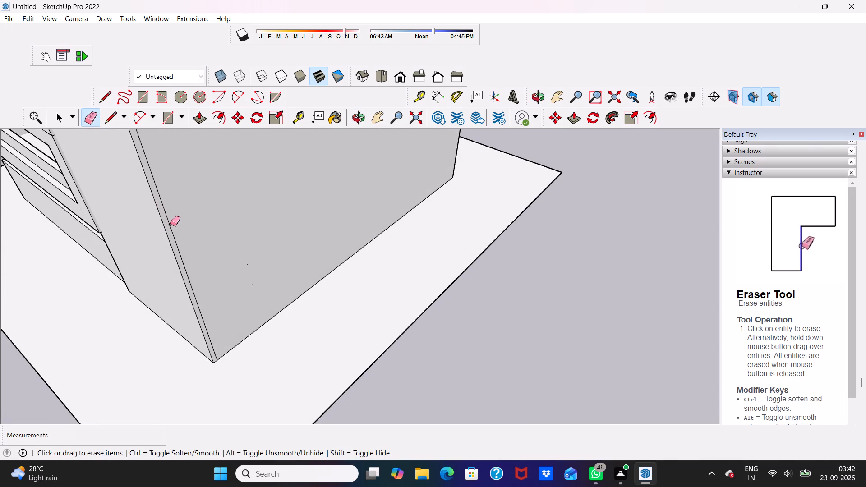
left_click(170, 224)
scroll(170, 225, "down", 9)
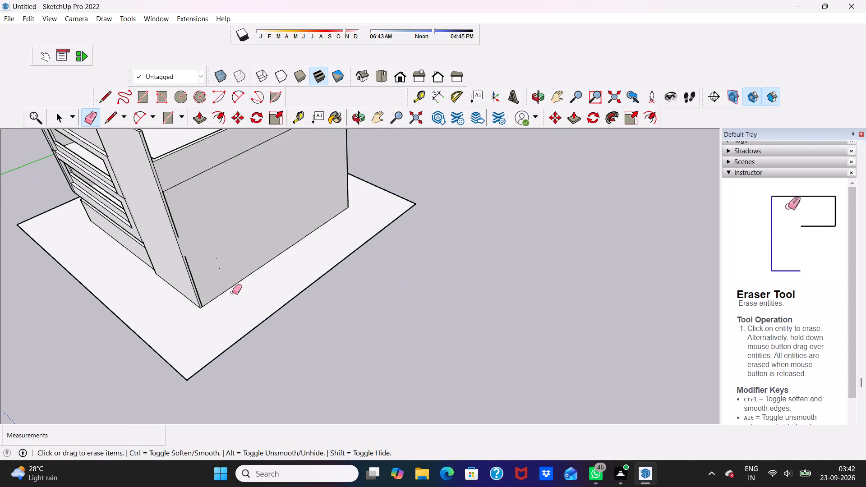
scroll(198, 288, "down", 4)
scroll(189, 216, "up", 13)
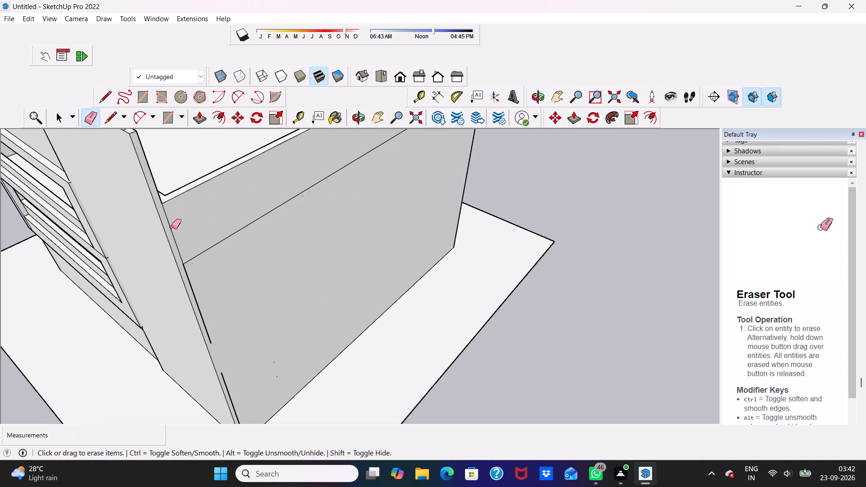
left_click(174, 238)
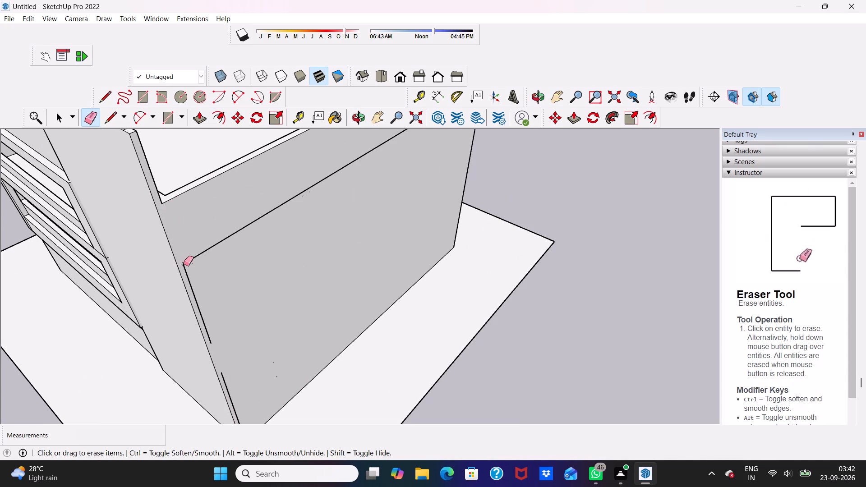
left_click(185, 266)
left_click(184, 268)
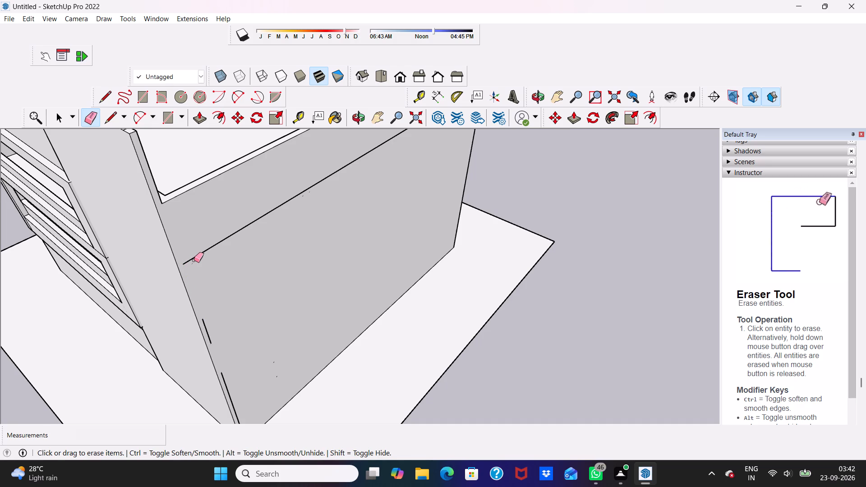
left_click(193, 257)
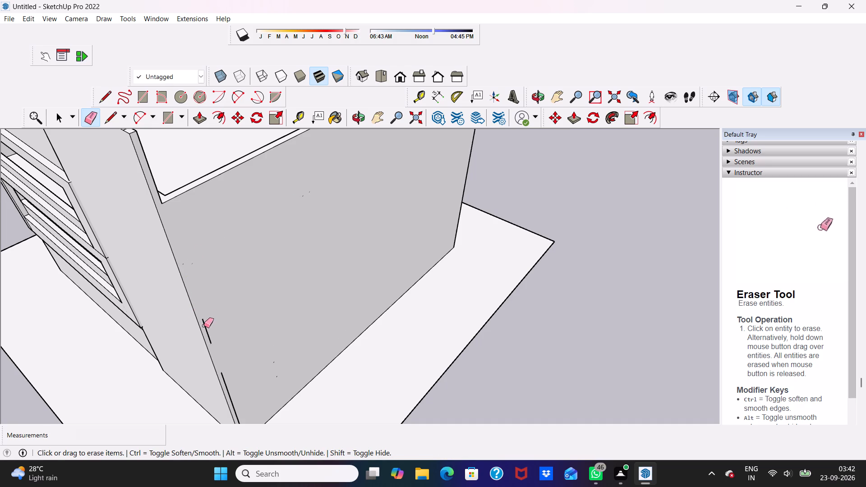
Erase the remaining vertical seam segments on the side wall, down to the base of the full-height panel's corner.
left_click(206, 322)
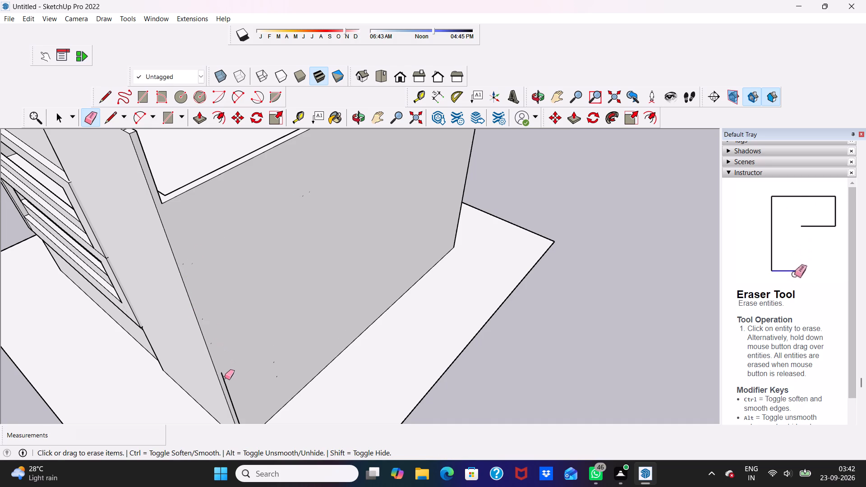
left_click(224, 377)
scroll(230, 385, "down", 2)
scroll(237, 389, "up", 2)
scroll(239, 368, "down", 8)
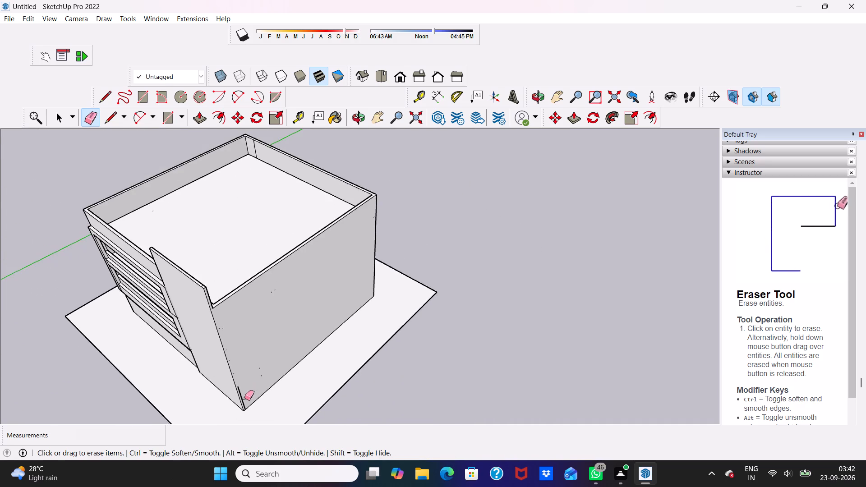
scroll(244, 398, "up", 8)
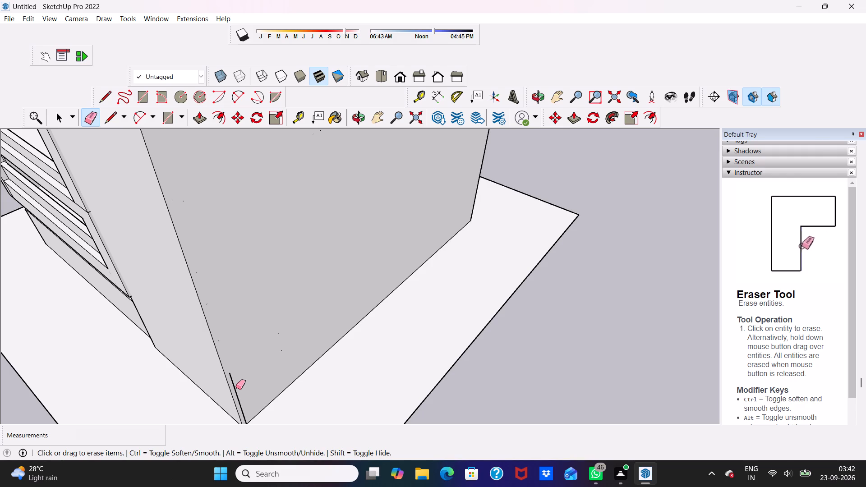
left_click(235, 387)
left_click(239, 402)
scroll(244, 385, "down", 4)
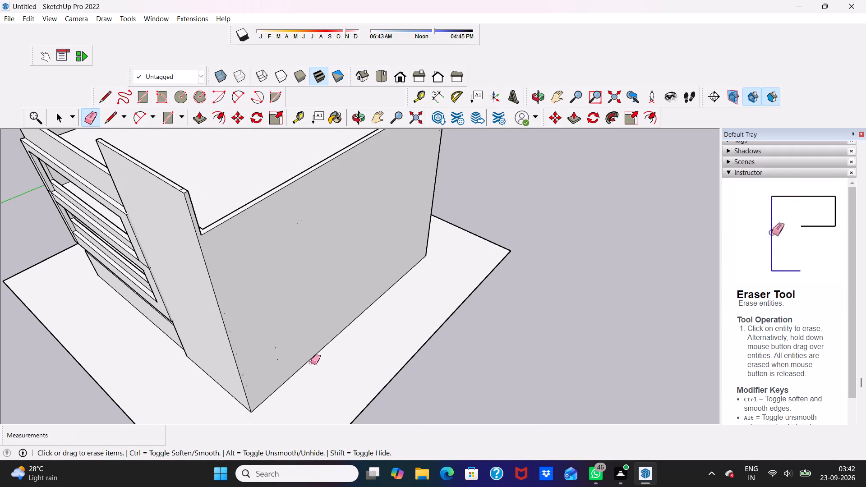
scroll(218, 292, "up", 2)
key("space")
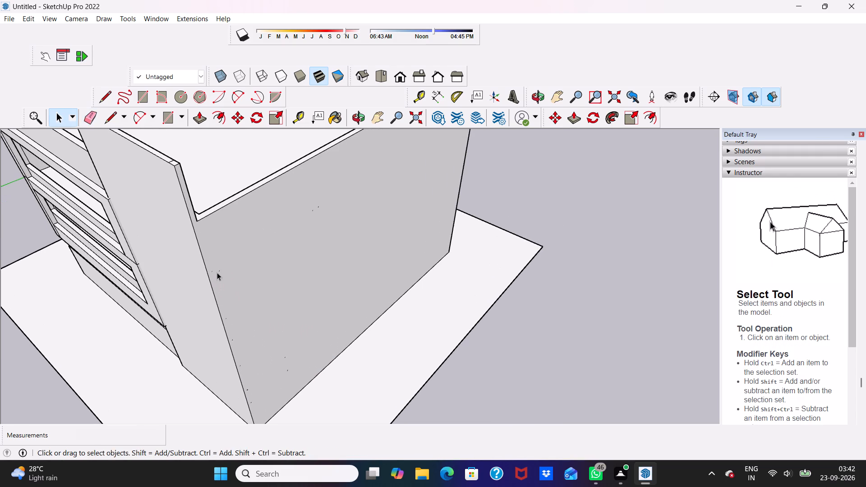
Draw a rectangle about 17' 6 7/16" by 9' 11 3/16" across the full width of the full-height panel's base on its front face.
scroll(217, 272, "down", 3)
middle_click_drag(217, 278, 374, 205)
middle_click_drag(376, 200, 378, 192)
middle_click_drag(382, 176, 384, 170)
scroll(379, 170, "up", 1)
scroll(282, 215, "down", 4)
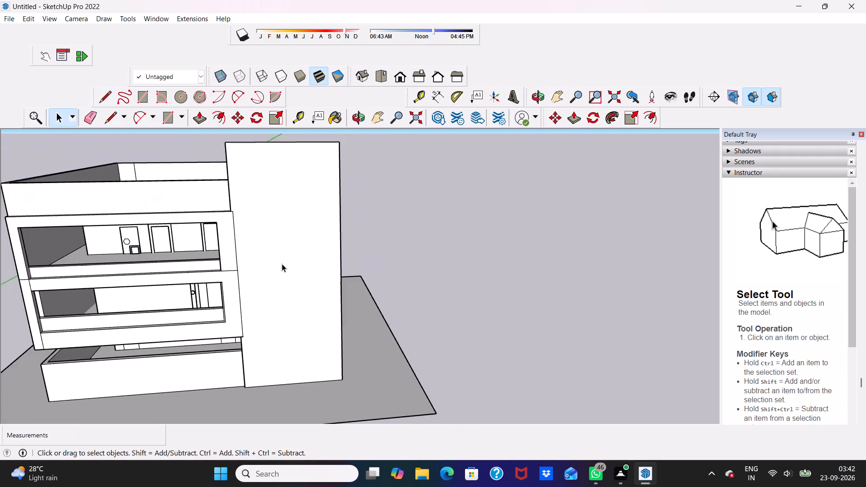
scroll(282, 264, "down", 5)
middle_click_drag(279, 268, 284, 254)
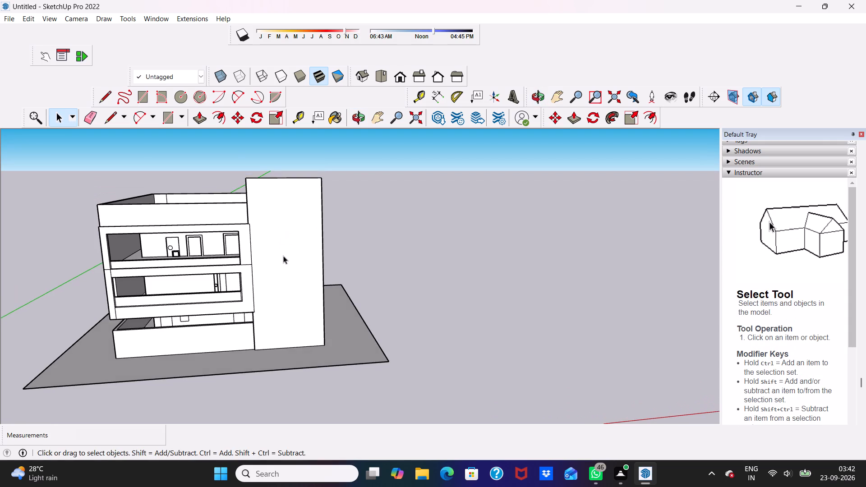
scroll(283, 256, "up", 2)
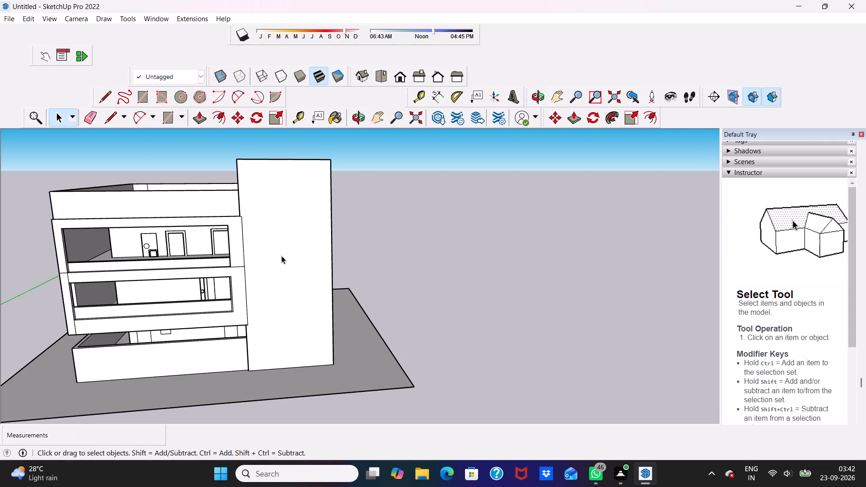
scroll(313, 349, "down", 2)
scroll(287, 336, "up", 4)
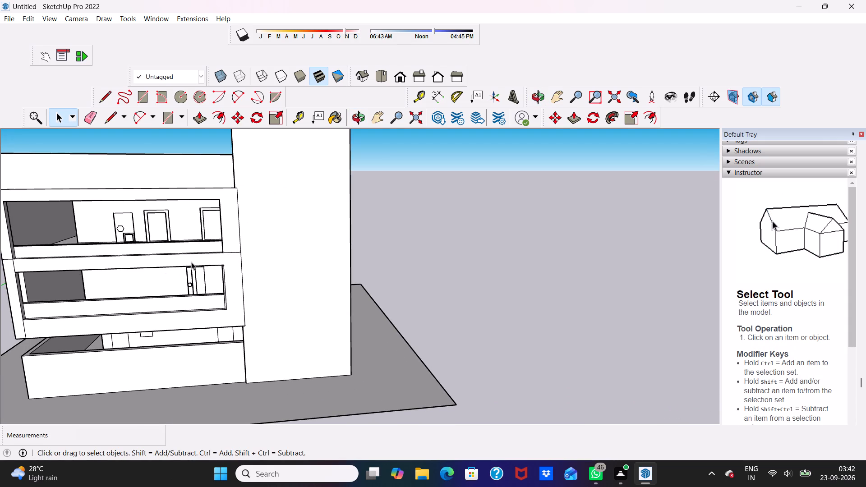
left_click_drag(145, 100, 150, 104)
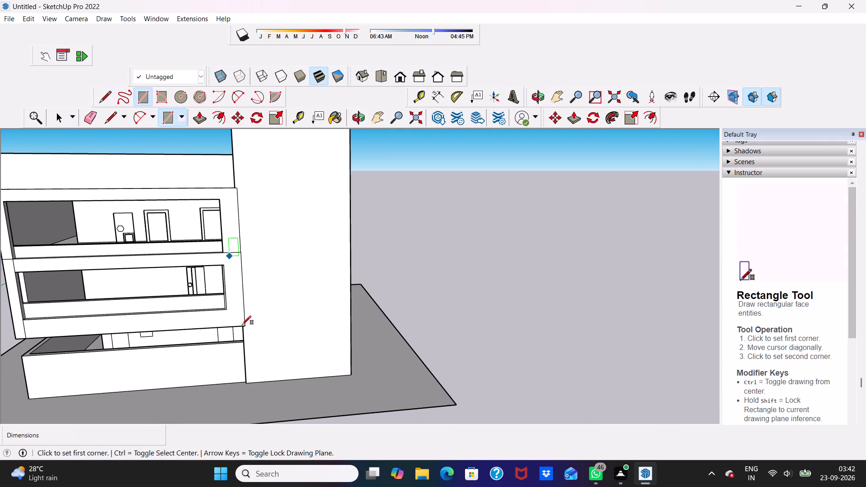
scroll(313, 417, "up", 2)
left_click(235, 379)
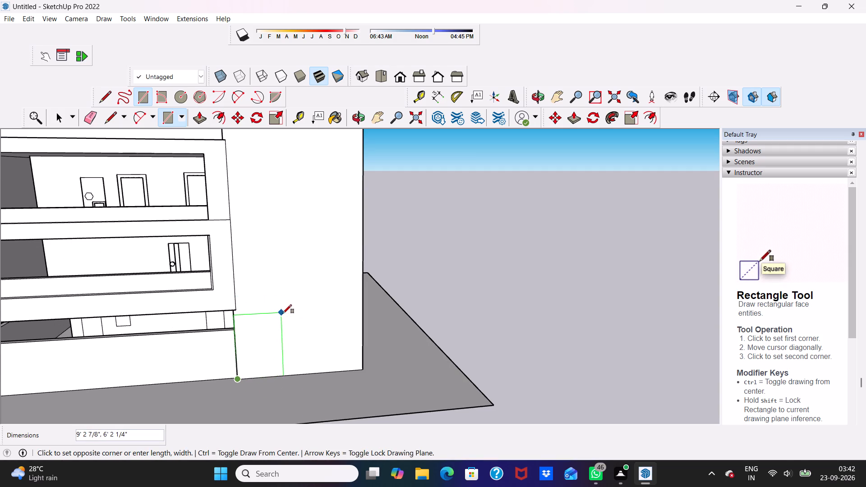
scroll(294, 318, "down", 1)
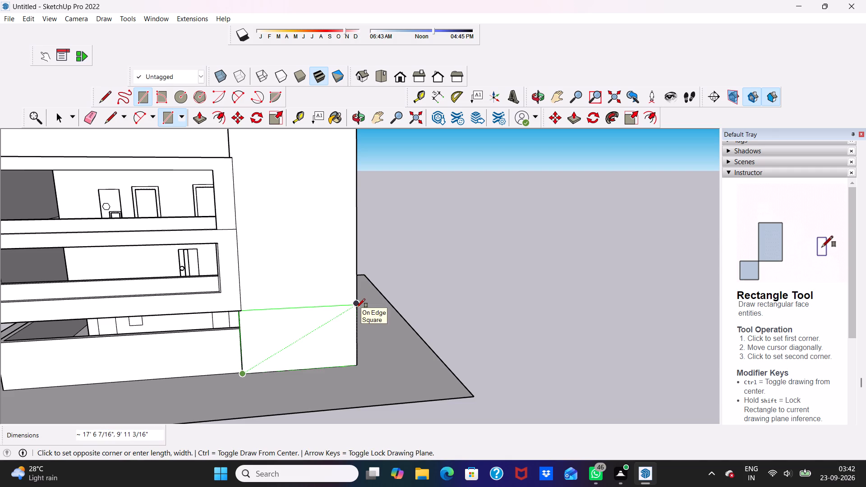
left_click(356, 308)
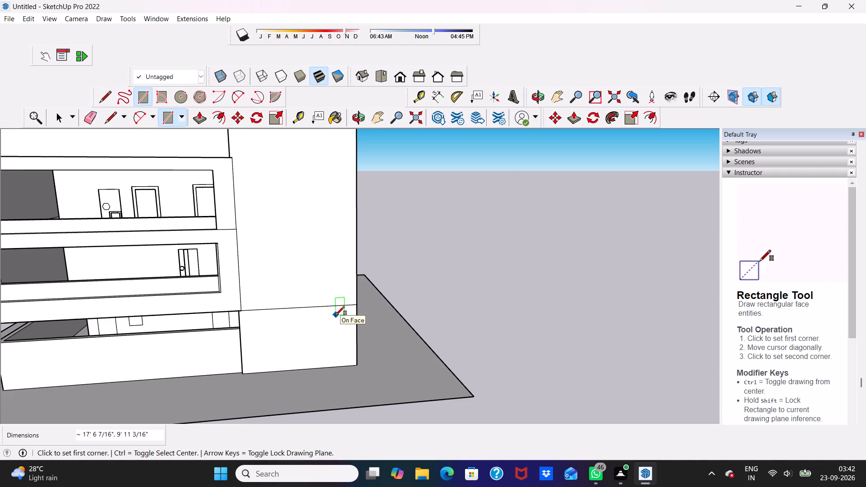
key("space")
Offset the base rectangle's outline inward about 2' 5 11/16" on the full-height panel's front face.
left_click_drag(222, 116, 224, 156)
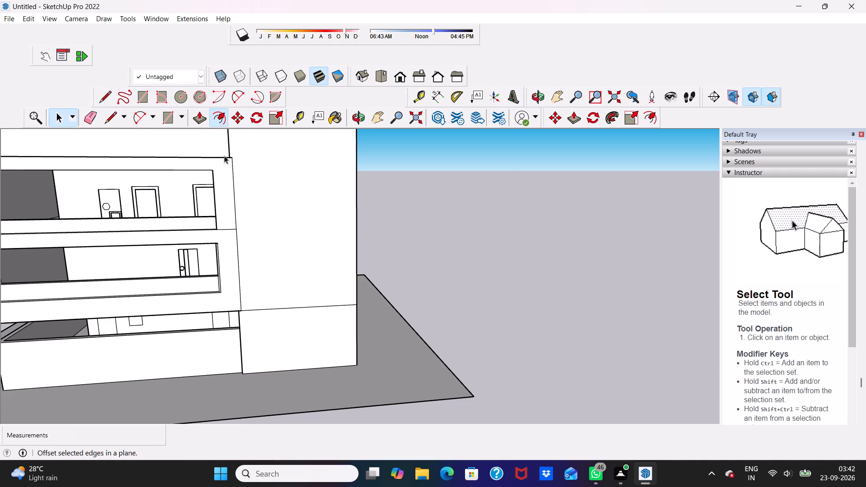
left_click_drag(224, 156, 222, 133)
left_click(219, 120)
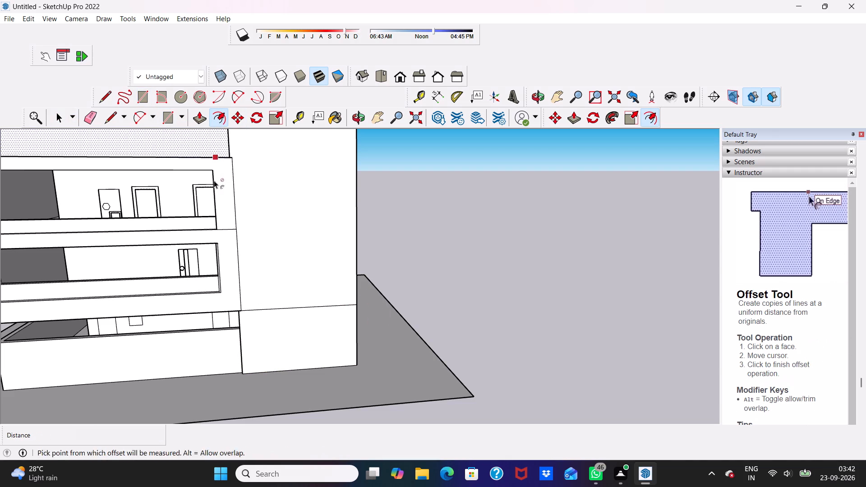
left_click(260, 314)
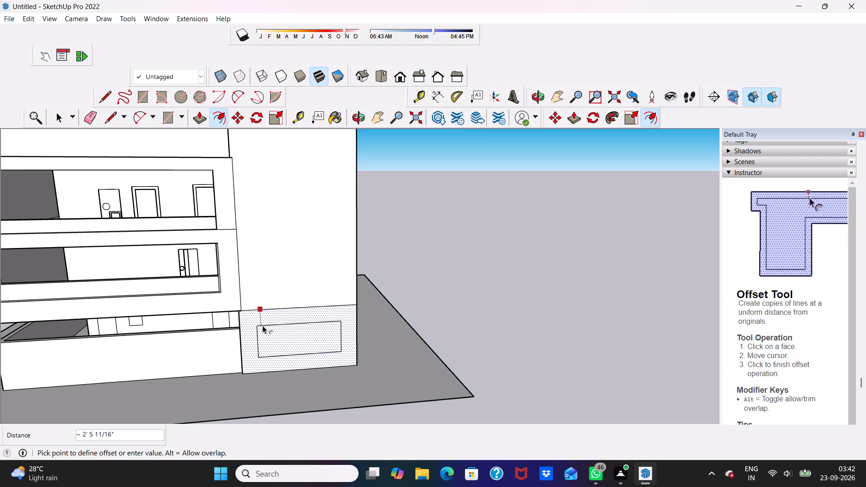
left_click(263, 326)
key("space")
Erase the short horizontal edge crossing the full-height panel's narrow side face at the ground-floor parapet.
scroll(270, 300, "down", 2)
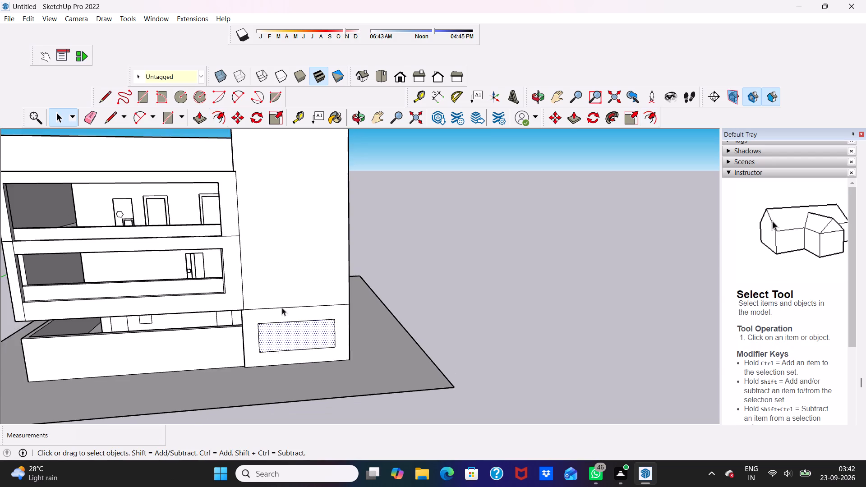
scroll(310, 324, "up", 5)
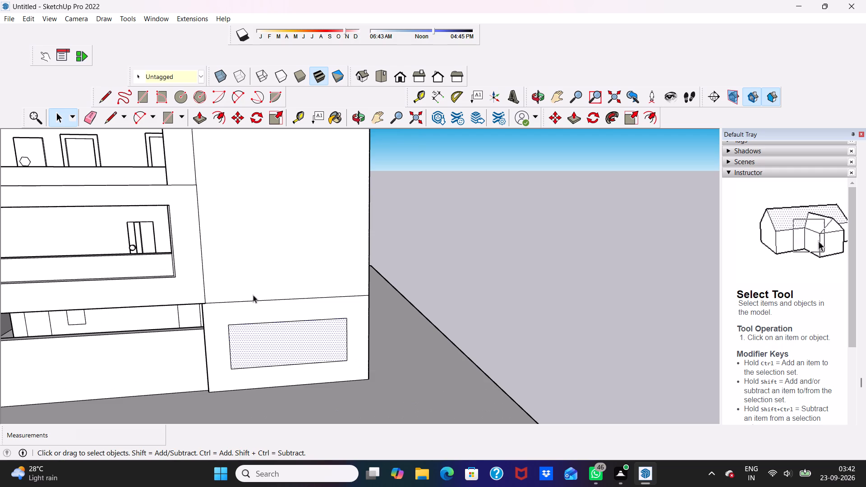
scroll(263, 289, "down", 1)
middle_click_drag(263, 289, 177, 307)
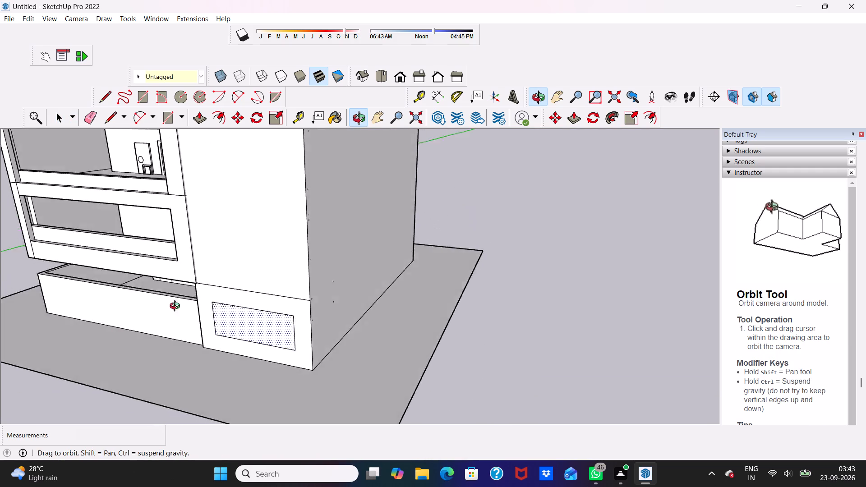
middle_click_drag(177, 307, 387, 274)
scroll(324, 330, "up", 2)
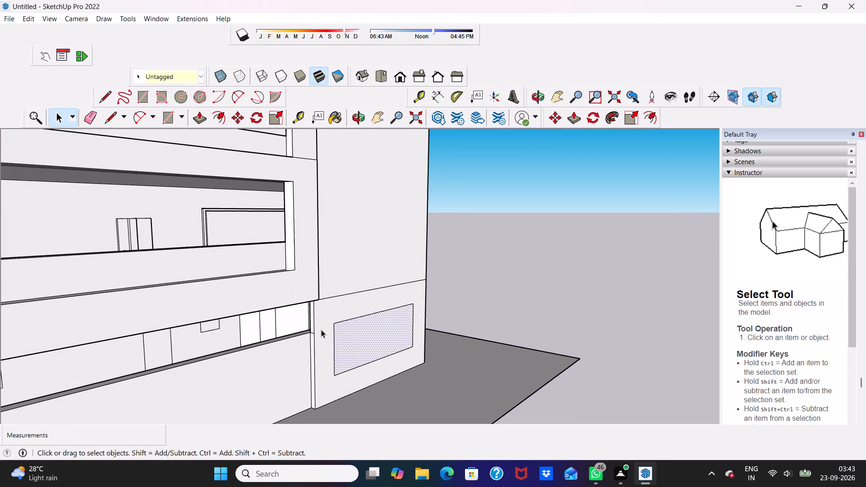
scroll(315, 331, "up", 3)
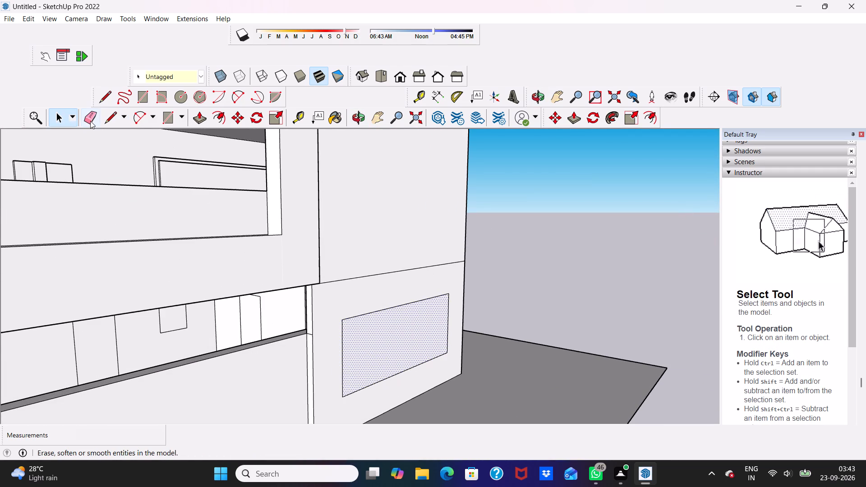
left_click_drag(90, 119, 97, 140)
scroll(310, 320, "up", 3)
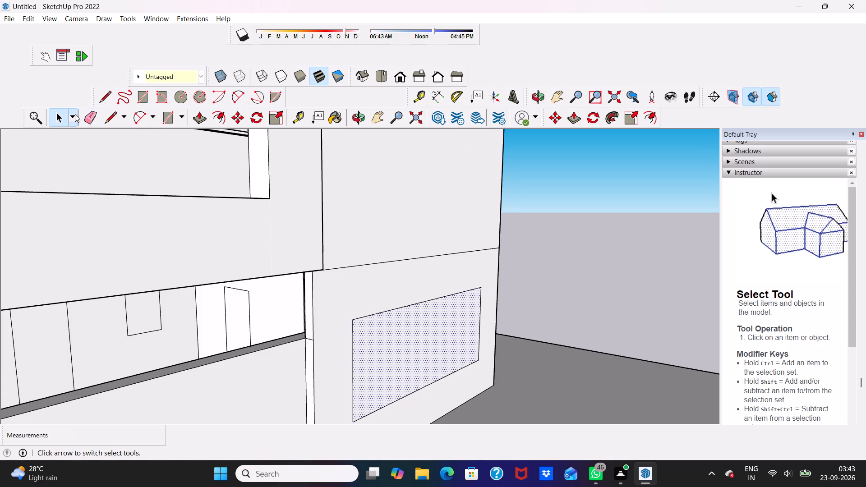
left_click(91, 117)
scroll(300, 307, "up", 3)
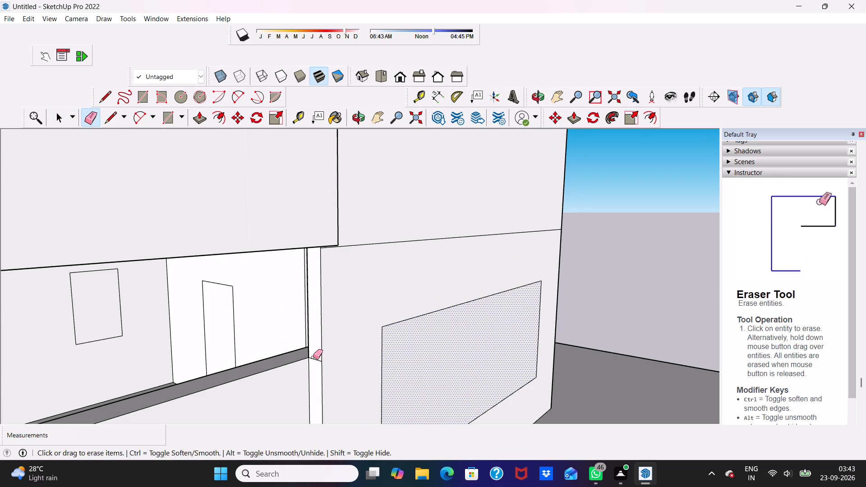
left_click(313, 358)
key("space")
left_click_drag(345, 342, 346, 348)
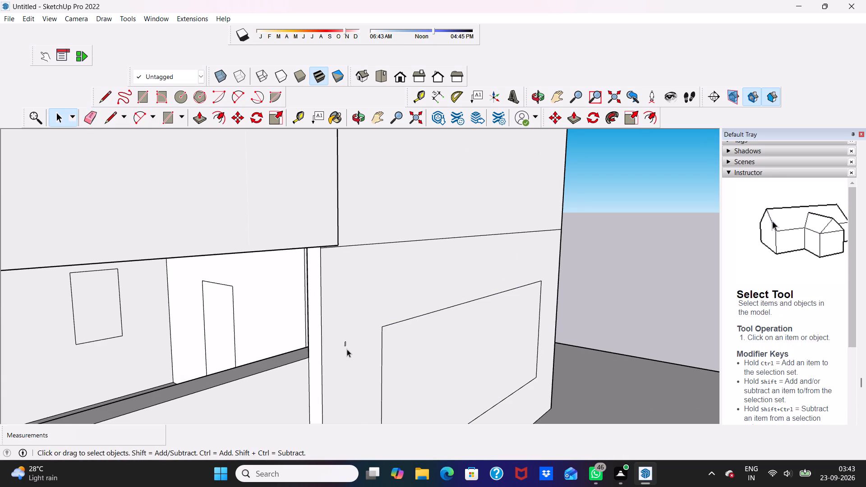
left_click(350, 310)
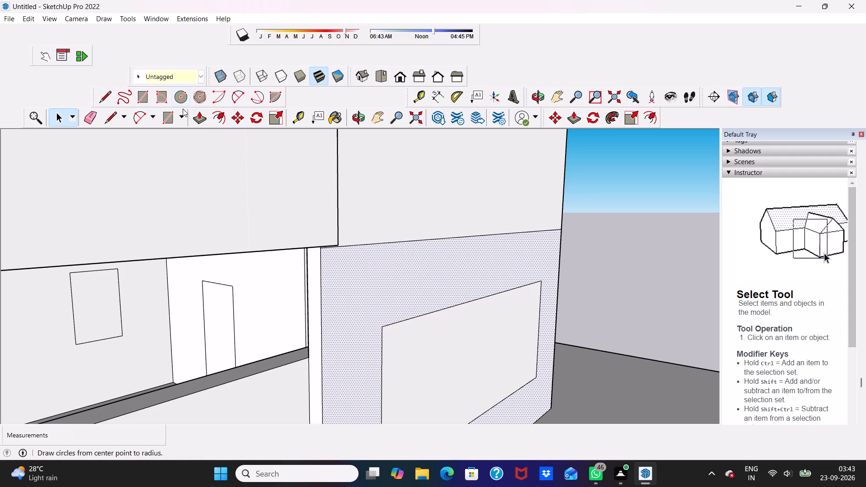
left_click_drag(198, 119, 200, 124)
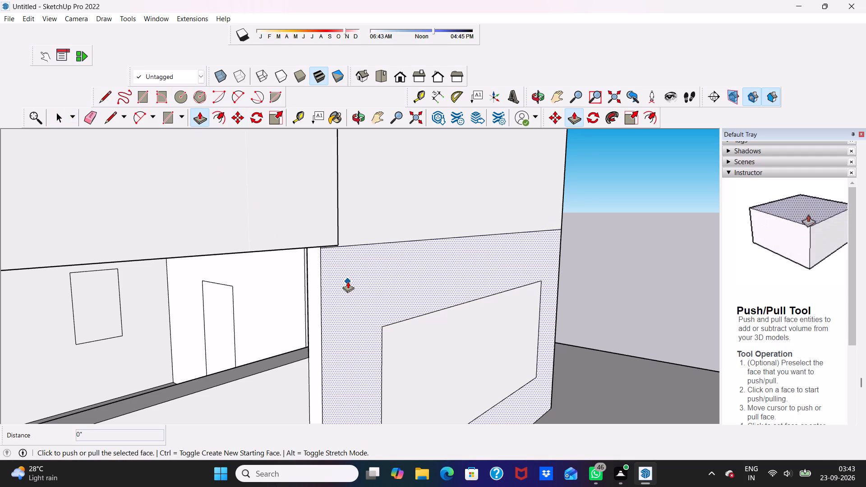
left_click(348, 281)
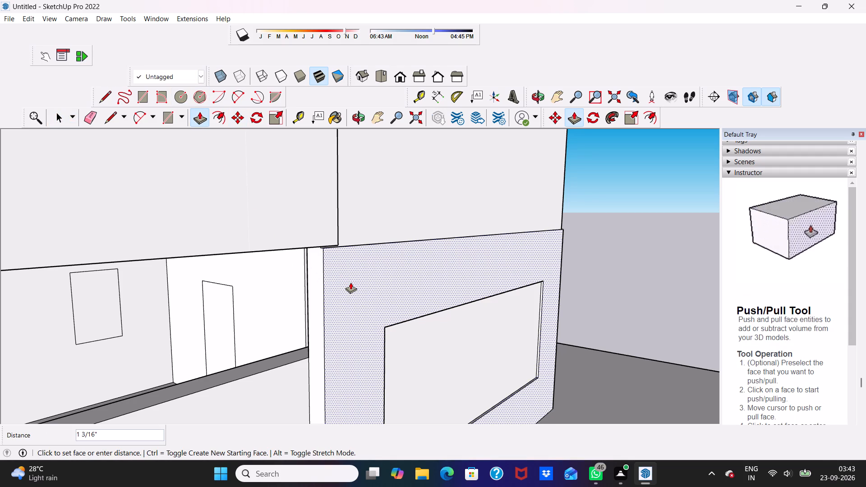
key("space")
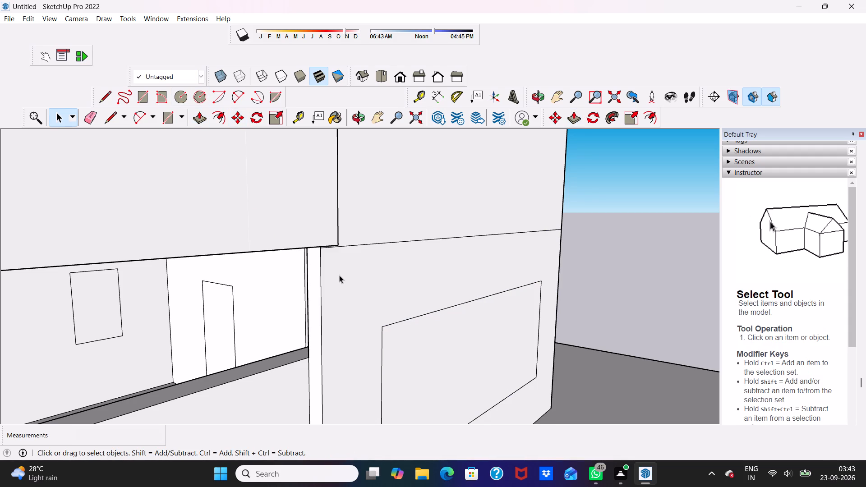
Push/Pull the inner offset rectangle at the full-height panel's base outward by 3".
left_click(393, 341)
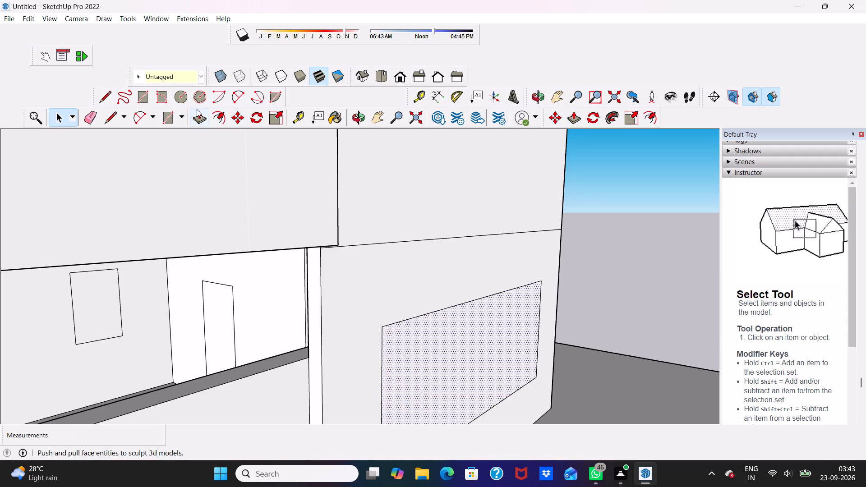
left_click(199, 120)
left_click(433, 334)
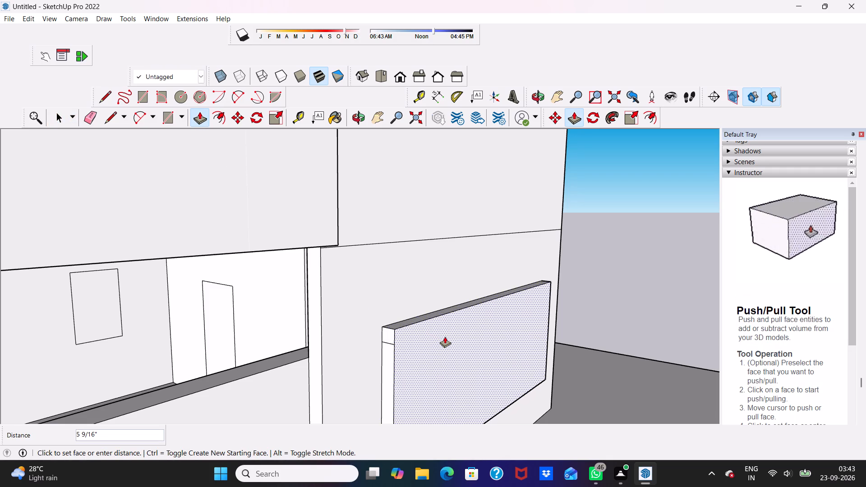
key("3")
key("shift+quotedbl")
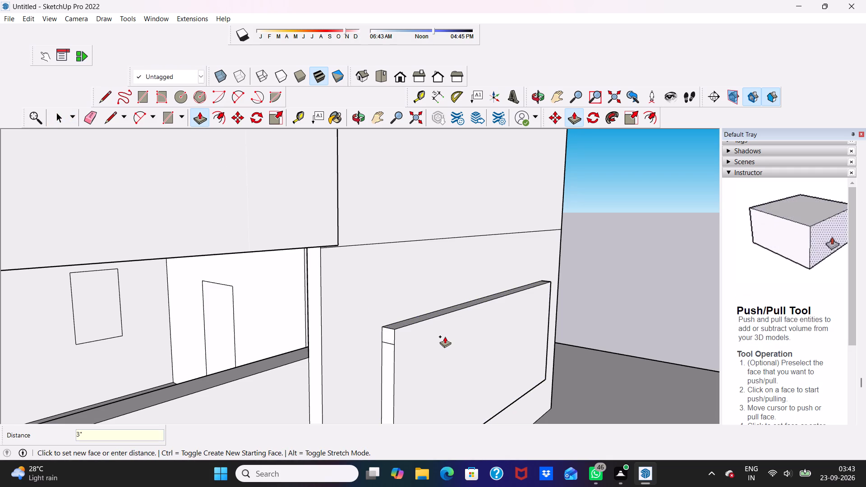
key("Return")
key("space")
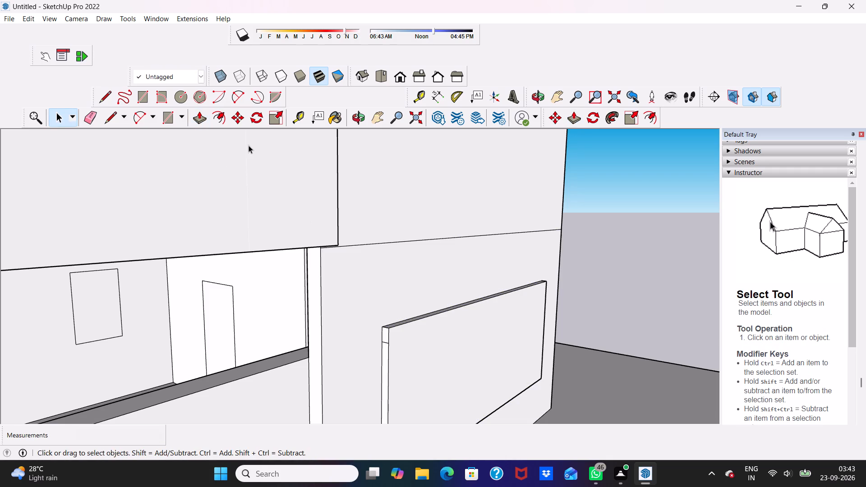
Erase the short horizontal edge crossing the narrow side face of the raised rectangle at the panel's base.
left_click(92, 115)
scroll(383, 333, "up", 7)
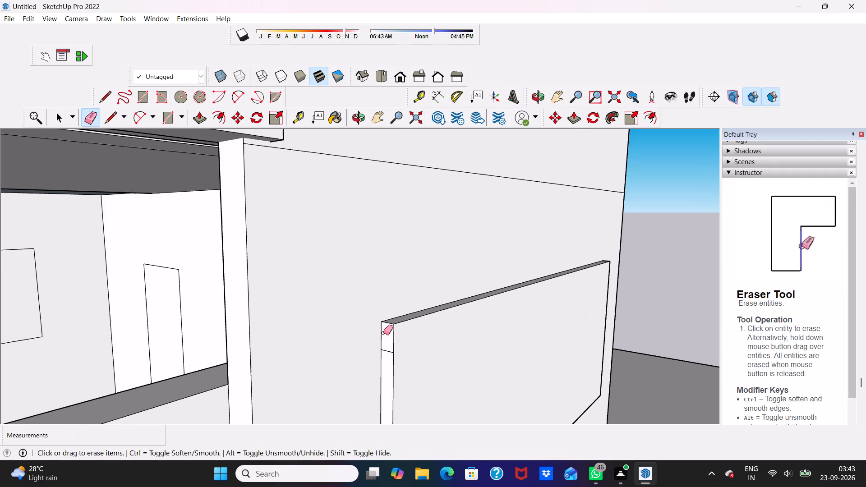
left_click(386, 352)
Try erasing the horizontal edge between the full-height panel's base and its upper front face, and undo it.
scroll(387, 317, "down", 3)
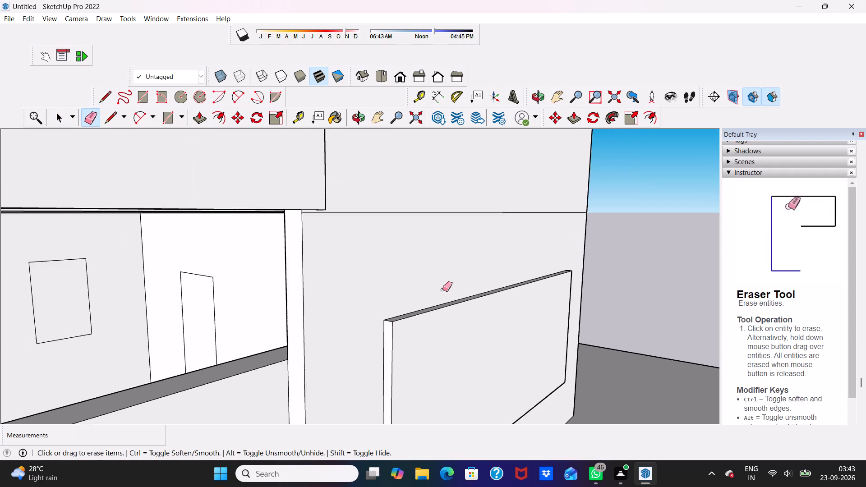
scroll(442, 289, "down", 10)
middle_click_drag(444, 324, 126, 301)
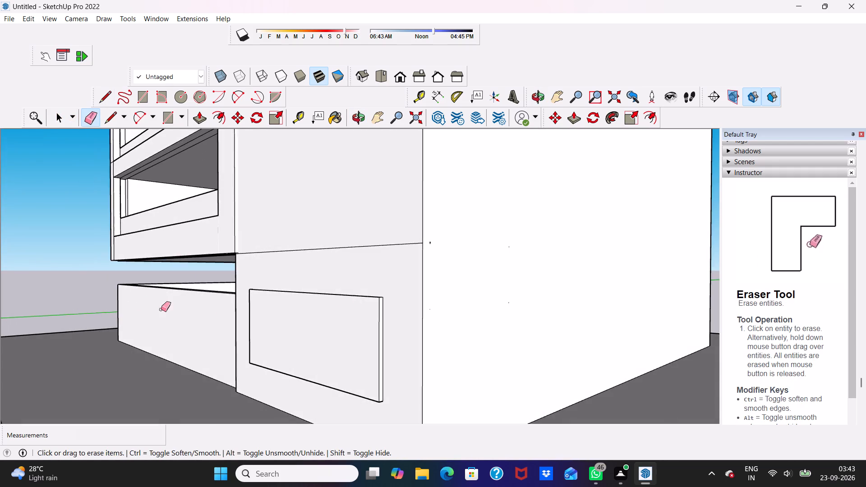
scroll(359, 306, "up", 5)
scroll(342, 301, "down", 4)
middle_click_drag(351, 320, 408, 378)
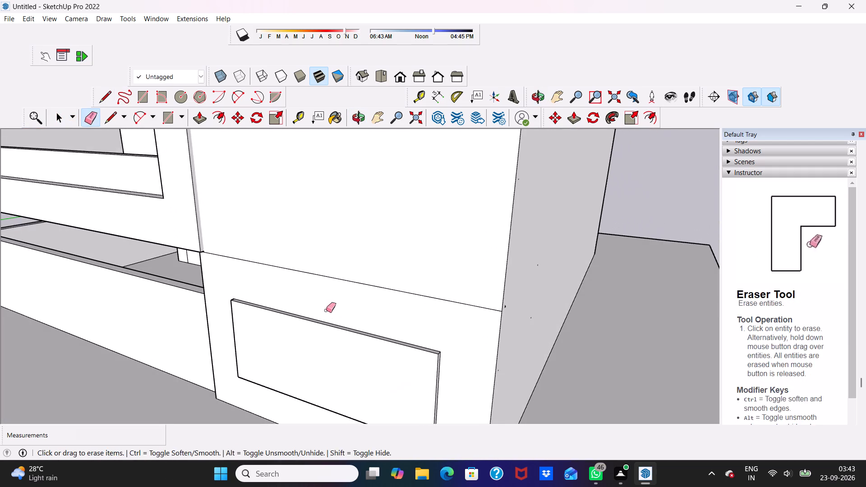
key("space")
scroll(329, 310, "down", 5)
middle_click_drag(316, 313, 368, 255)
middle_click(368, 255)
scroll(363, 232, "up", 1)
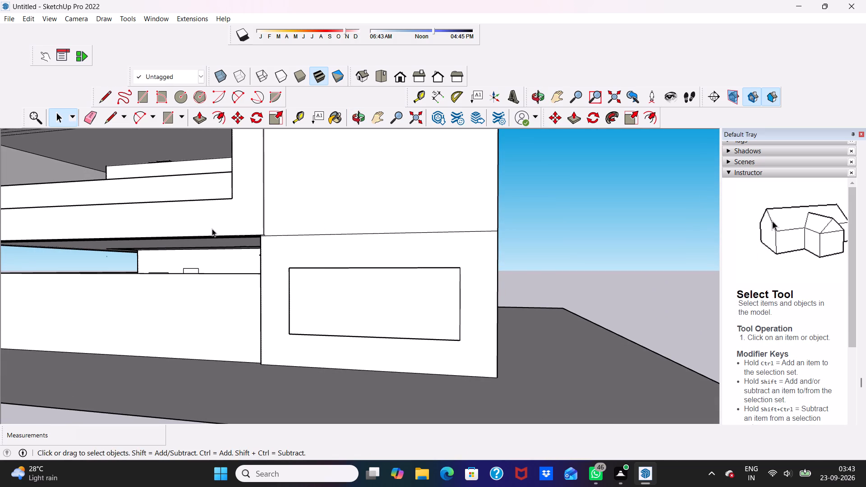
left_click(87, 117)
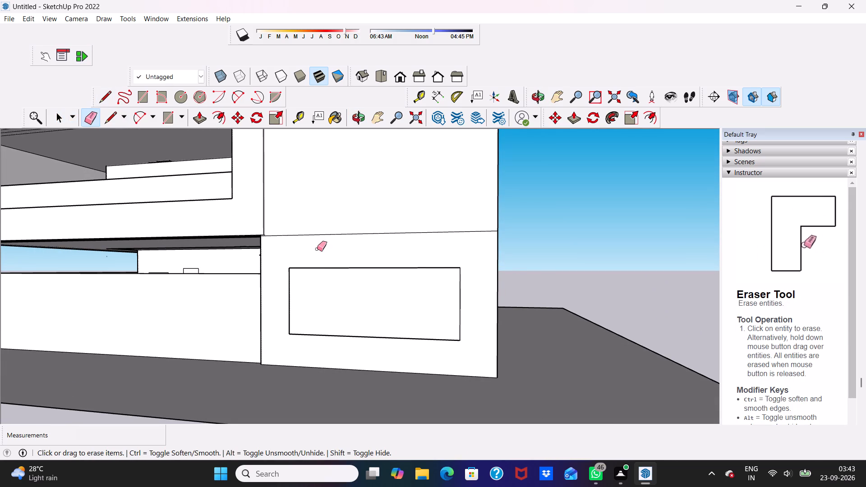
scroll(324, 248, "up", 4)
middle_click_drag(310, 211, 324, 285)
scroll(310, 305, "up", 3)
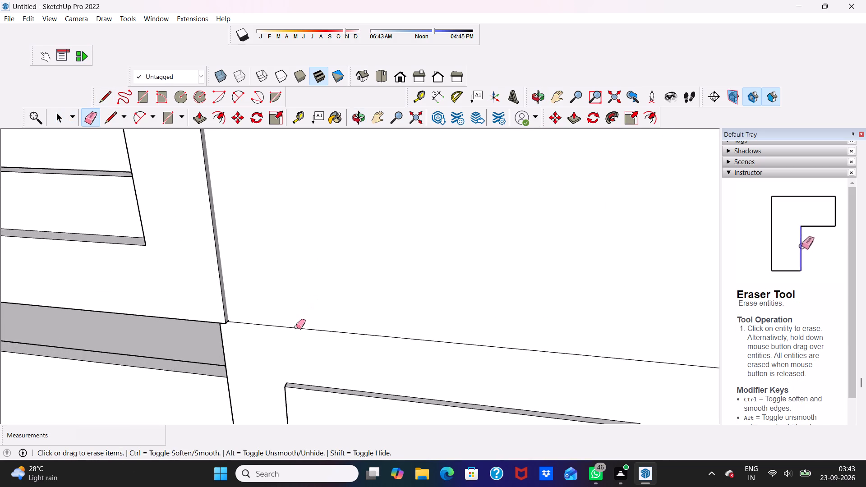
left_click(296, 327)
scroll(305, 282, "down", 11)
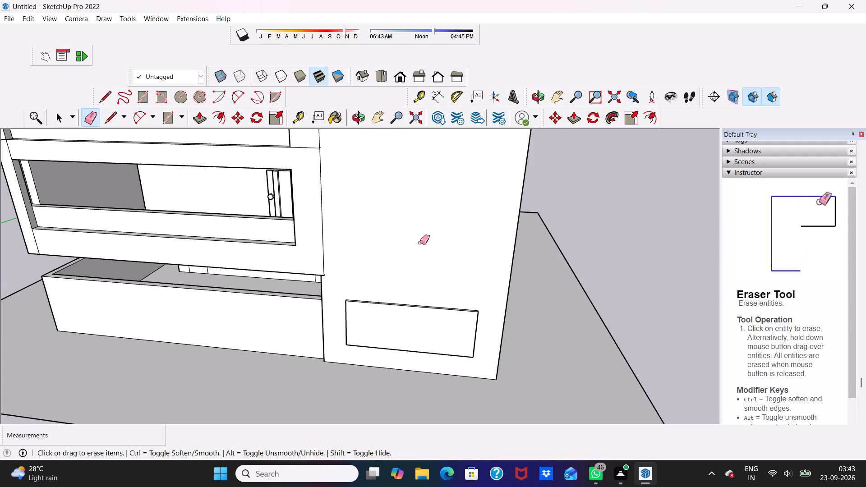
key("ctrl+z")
Push/Pull the frame face surrounding the base's inner rectangle outward by 3".
key("space")
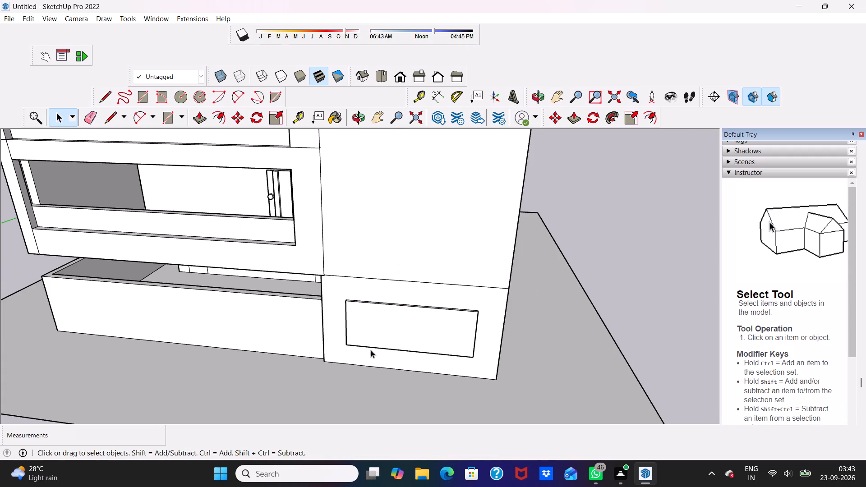
left_click(358, 281)
left_click_drag(200, 115, 200, 120)
left_click(374, 288)
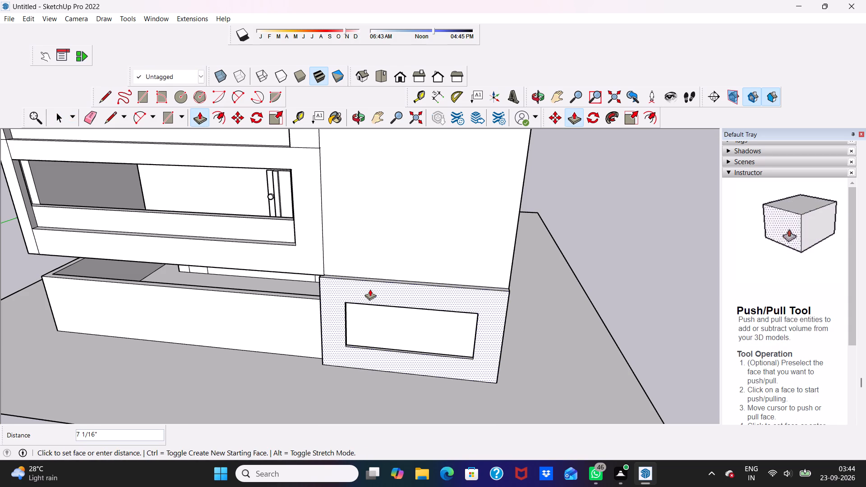
key("1")
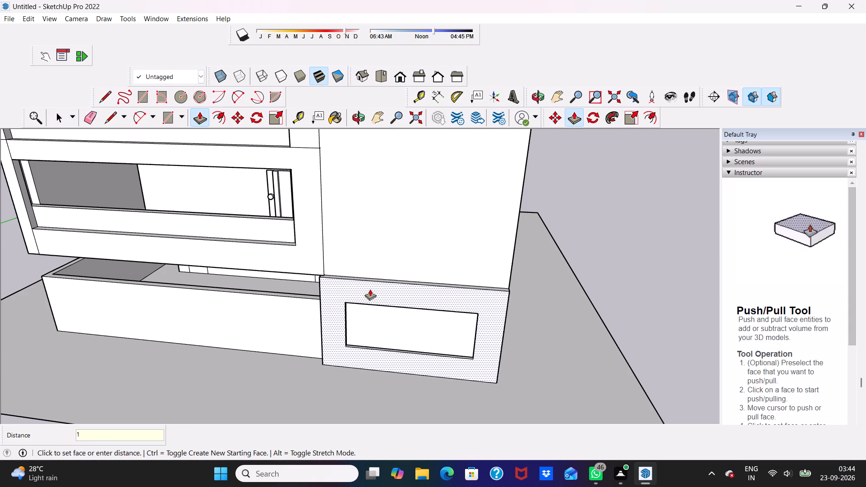
key("BackSpace")
key("3")
key("shift+quotedbl")
key("Return")
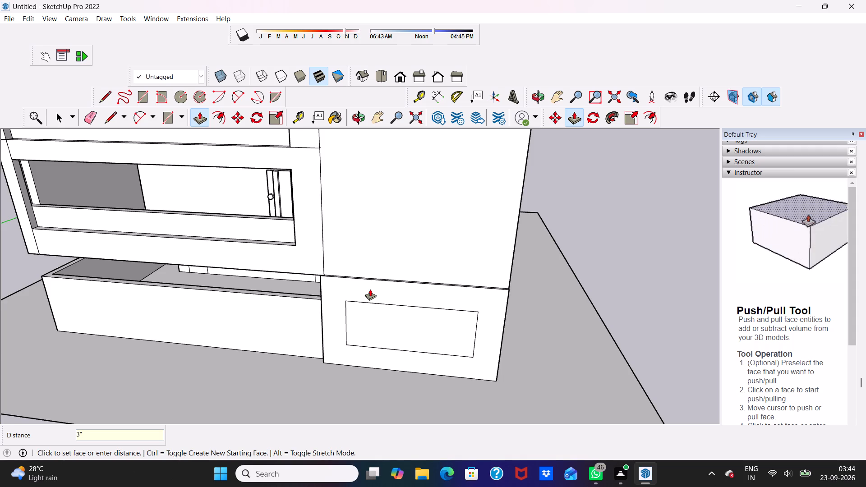
Push/Pull the base's inner rectangle outward by 3" so it projects from the surrounding frame.
scroll(366, 298, "down", 2)
scroll(379, 331, "up", 9)
left_click(364, 312)
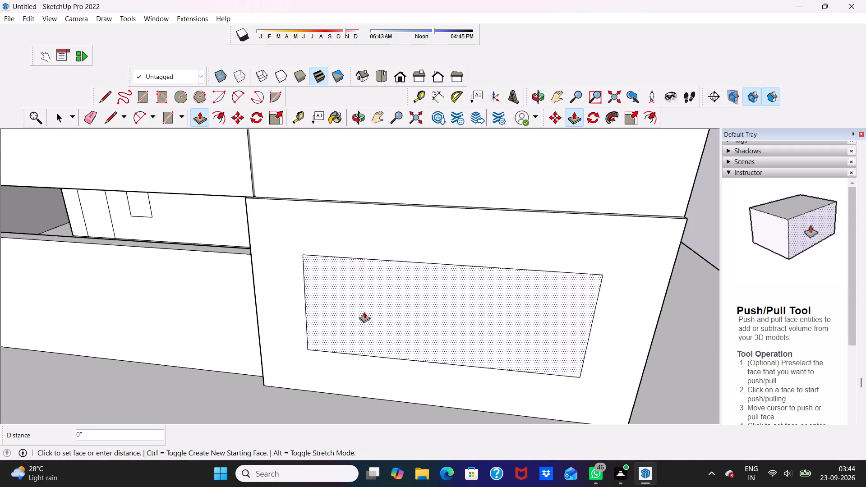
key("3")
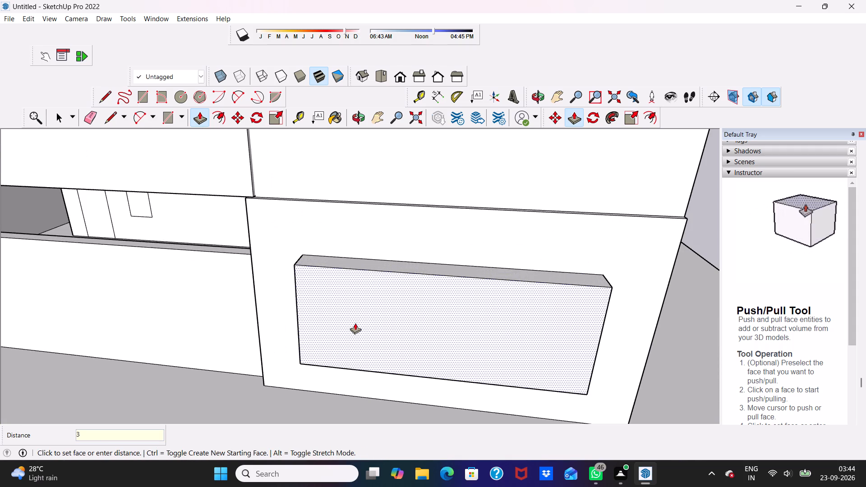
key("shift+quotedbl")
key("Return")
key("space")
Examine the raised base panel and the building's overall front facade from several angles.
scroll(355, 323, "down", 8)
middle_click_drag(415, 341, 542, 331)
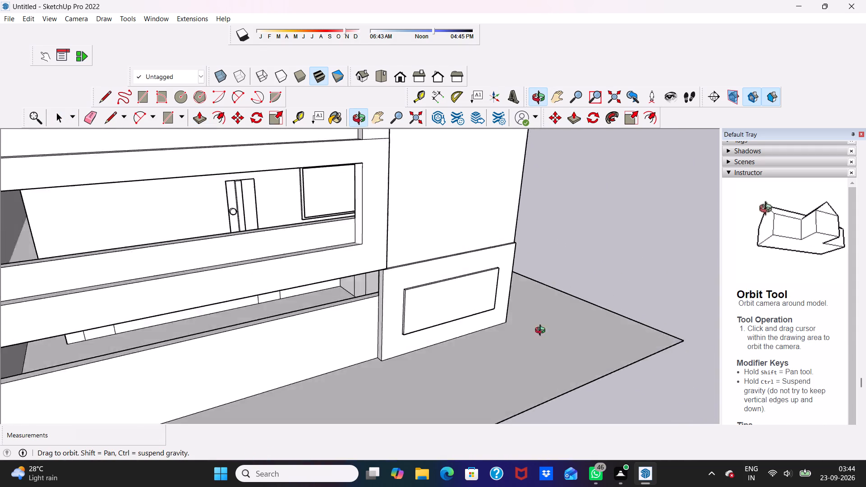
middle_click_drag(542, 331, 366, 314)
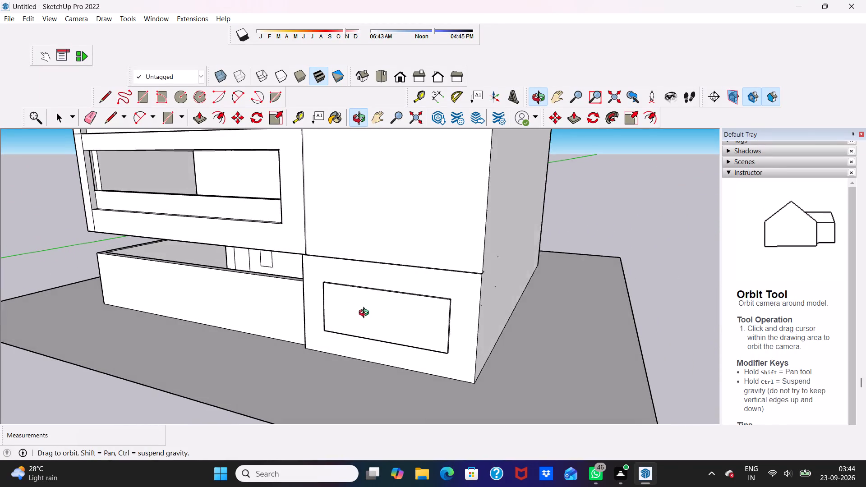
middle_click_drag(366, 314, 369, 315)
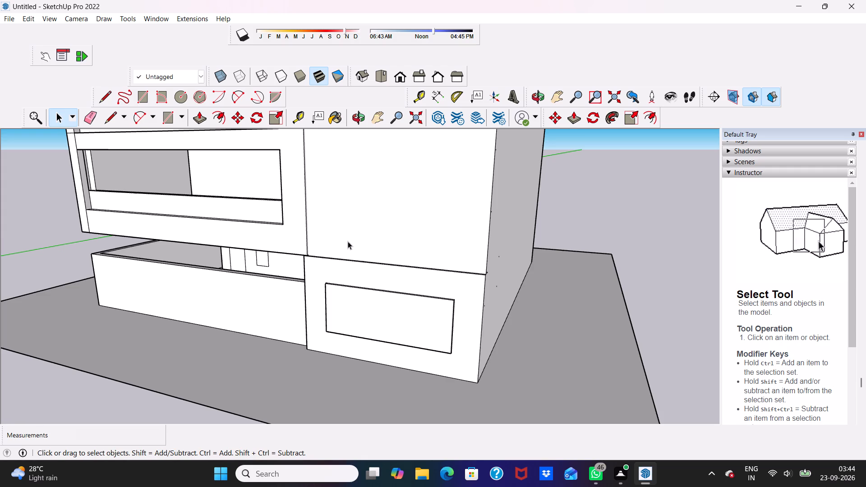
scroll(344, 238, "down", 8)
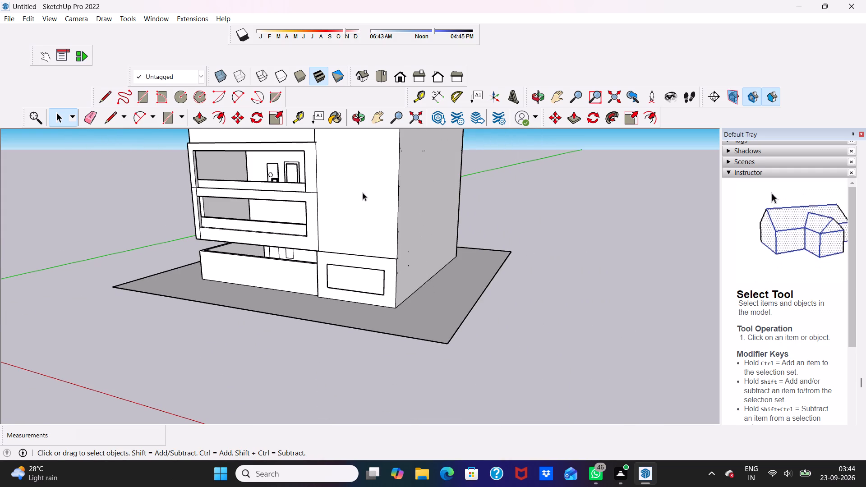
scroll(354, 187, "up", 1)
scroll(353, 193, "down", 9)
scroll(343, 166, "up", 5)
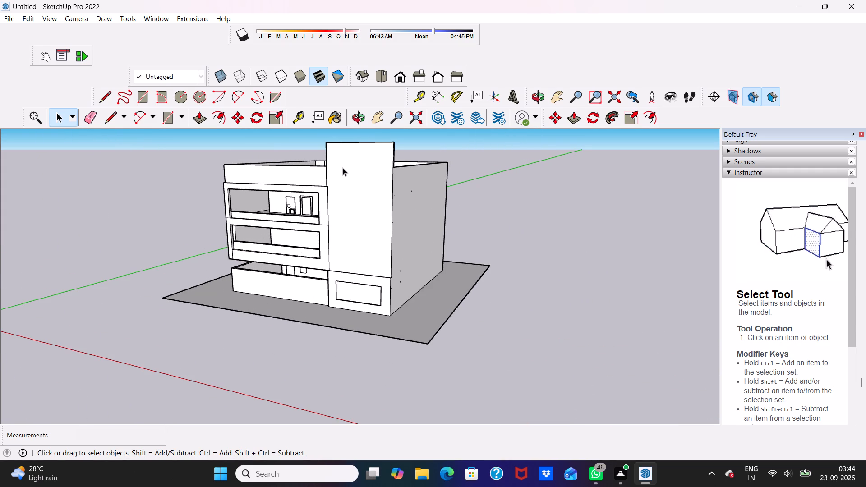
scroll(343, 167, "up", 1)
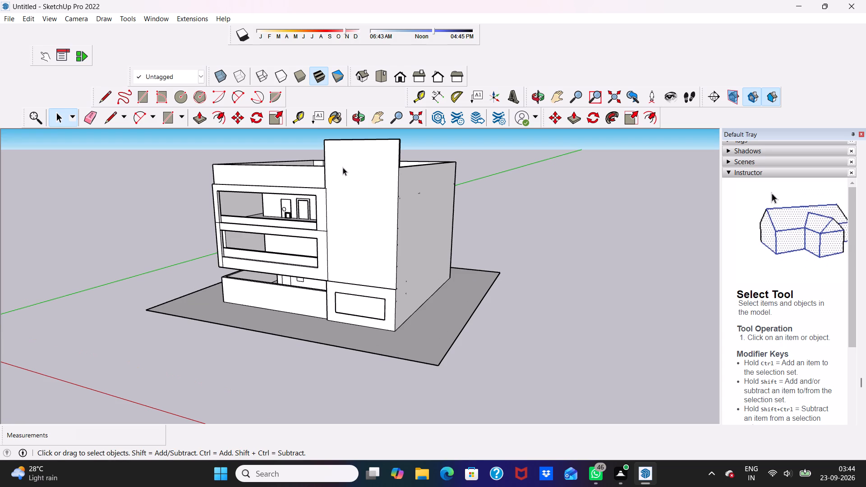
middle_click_drag(346, 165, 380, 171)
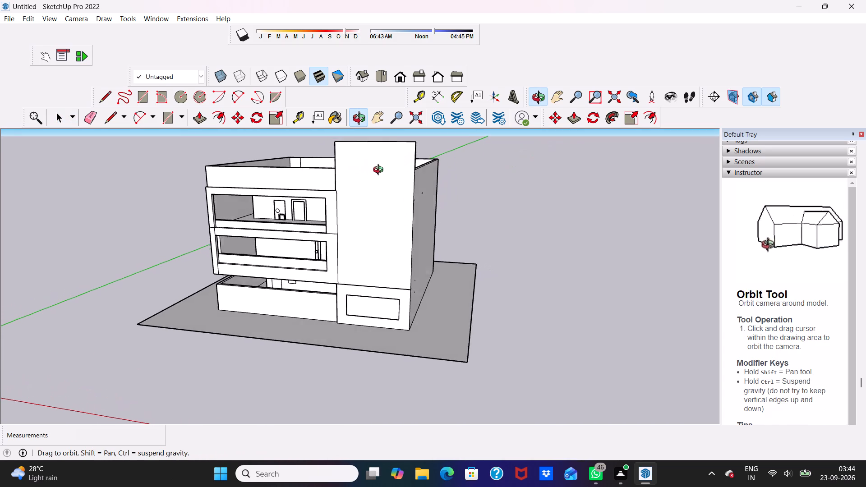
middle_click_drag(380, 171, 382, 171)
Draw a tall rectangle about 24' 4 3/16" by 5' 11 15/16" on the full-height panel's front face above the base.
scroll(369, 211, "up", 2)
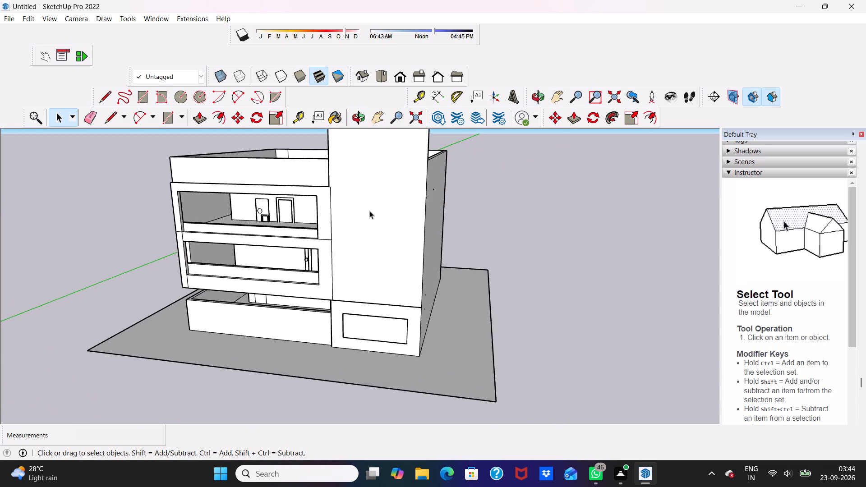
scroll(369, 211, "up", 3)
middle_click_drag(345, 200, 495, 174)
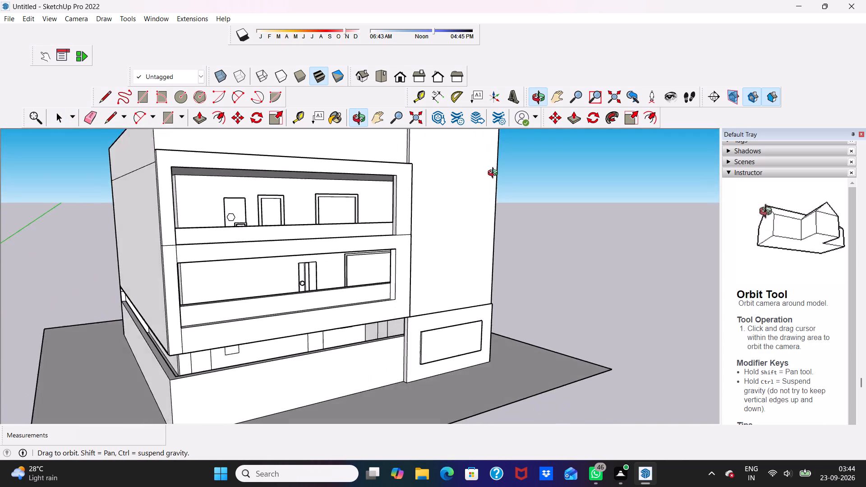
middle_click_drag(495, 174, 416, 178)
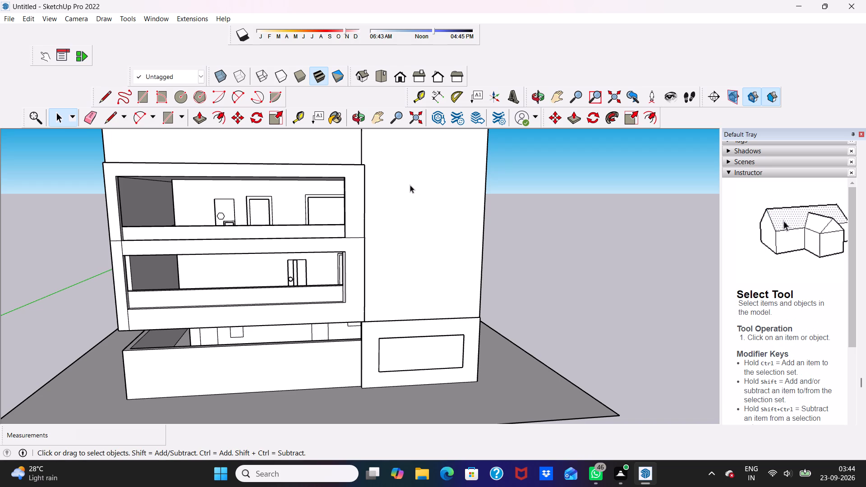
left_click(143, 96)
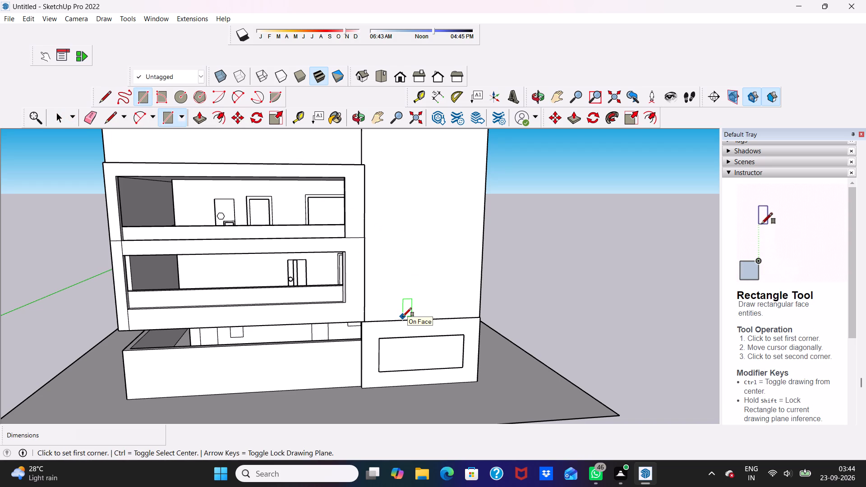
left_click(402, 287)
scroll(404, 287, "down", 4)
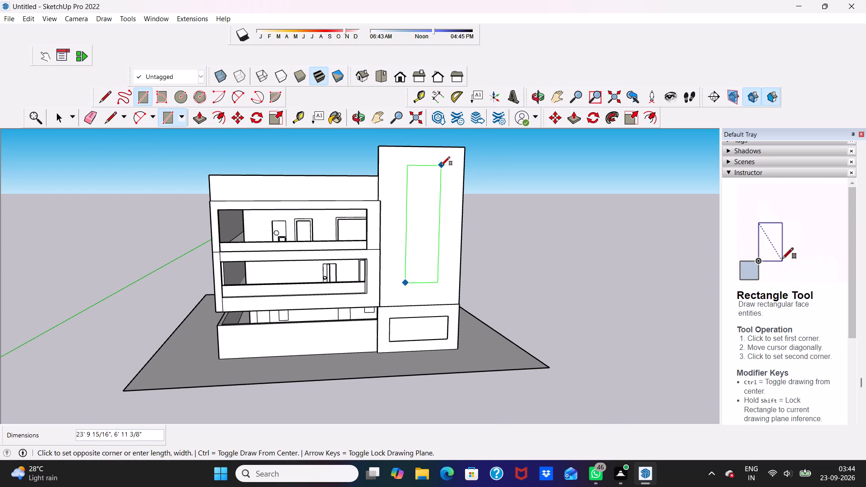
left_click(437, 163)
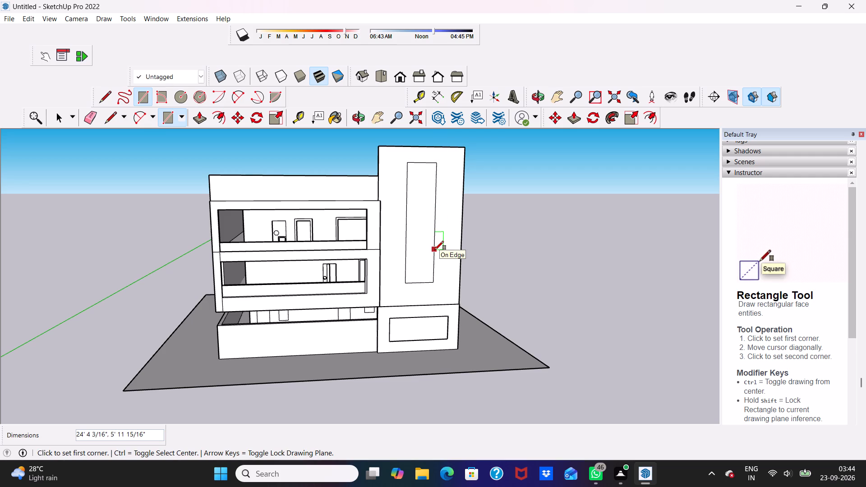
key("space")
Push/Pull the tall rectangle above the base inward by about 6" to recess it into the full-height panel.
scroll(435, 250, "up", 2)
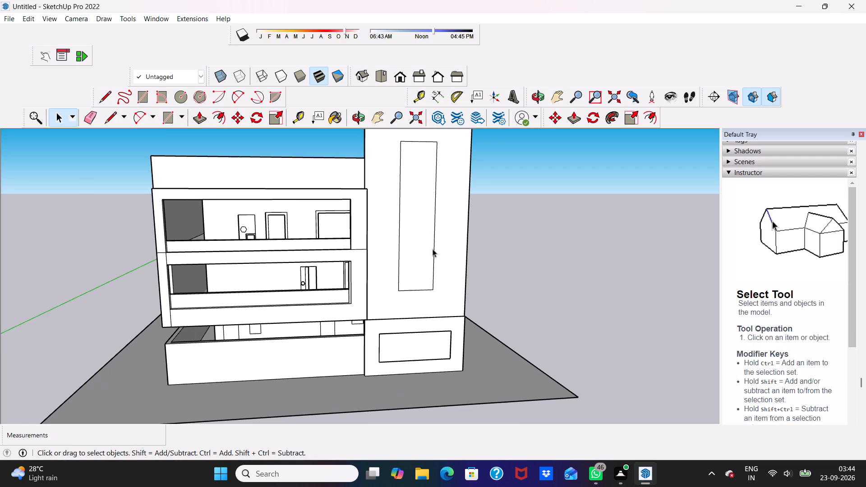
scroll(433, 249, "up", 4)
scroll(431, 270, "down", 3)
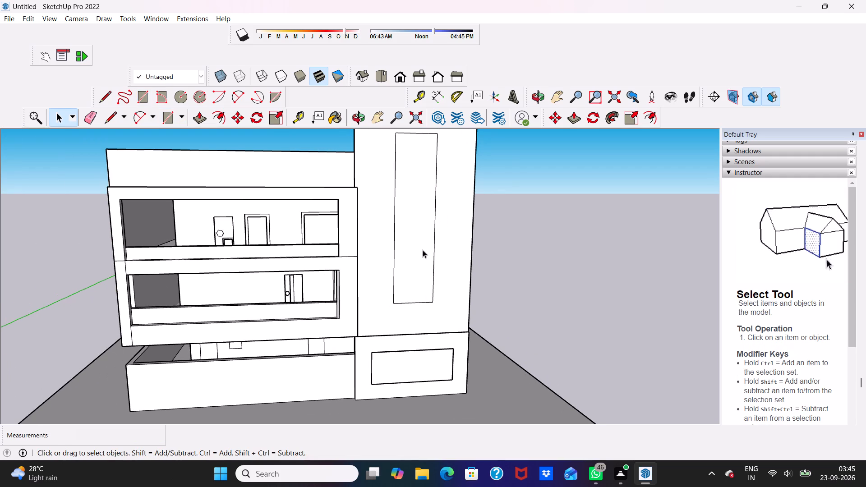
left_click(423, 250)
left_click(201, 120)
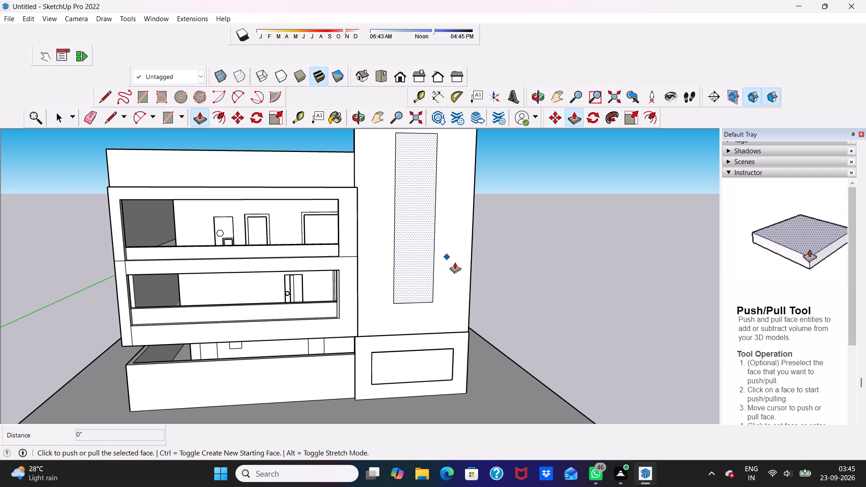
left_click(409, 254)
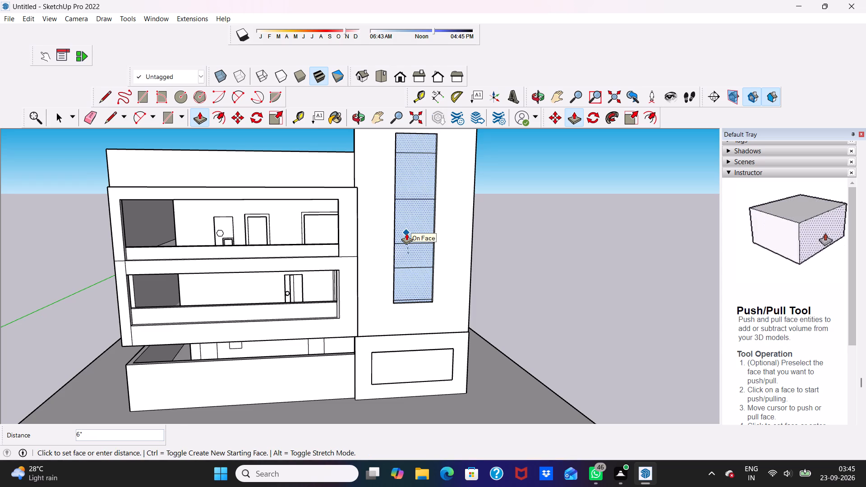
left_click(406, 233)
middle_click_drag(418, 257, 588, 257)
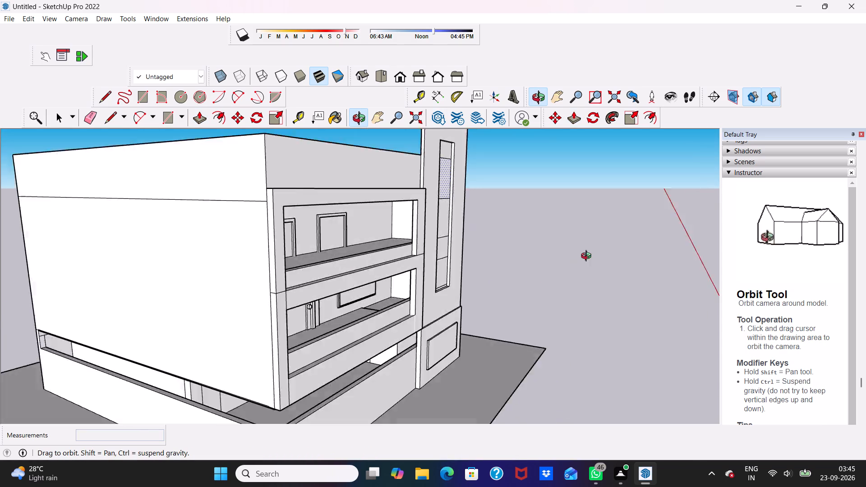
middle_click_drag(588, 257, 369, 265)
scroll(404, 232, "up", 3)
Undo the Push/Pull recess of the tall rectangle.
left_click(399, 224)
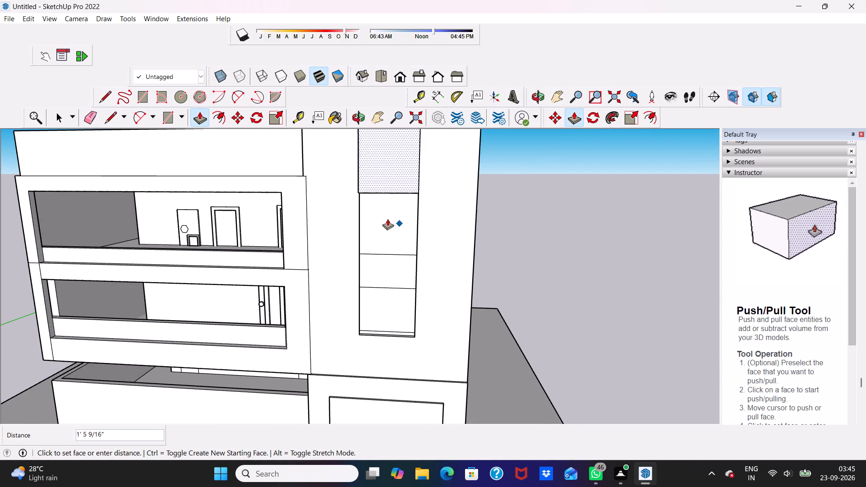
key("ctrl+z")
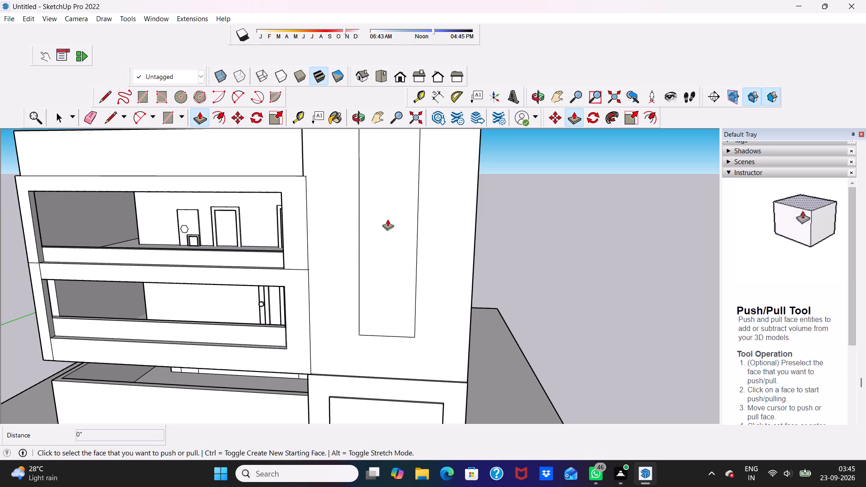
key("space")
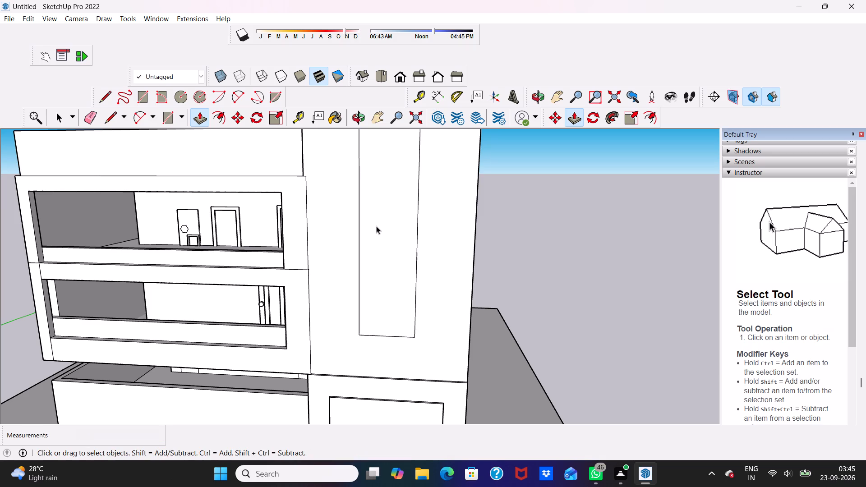
Offset the tall rectangle's outline inward by about 4 7/16" to form a narrow border.
left_click(221, 117)
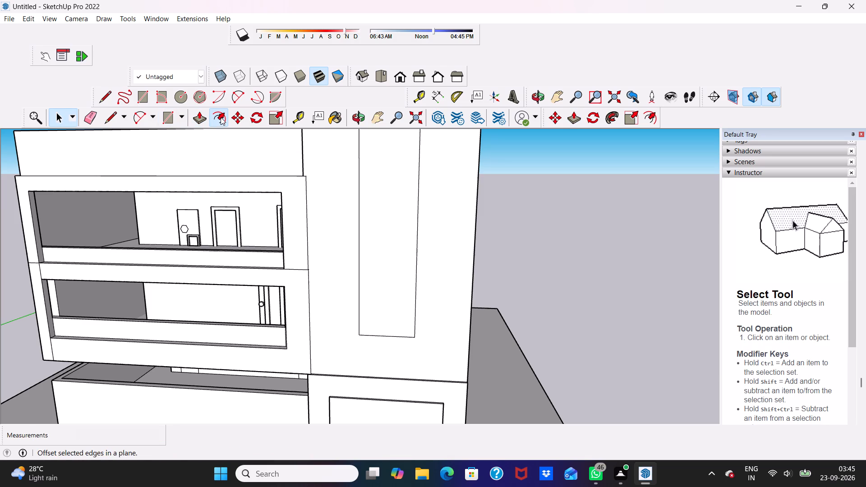
left_click(362, 202)
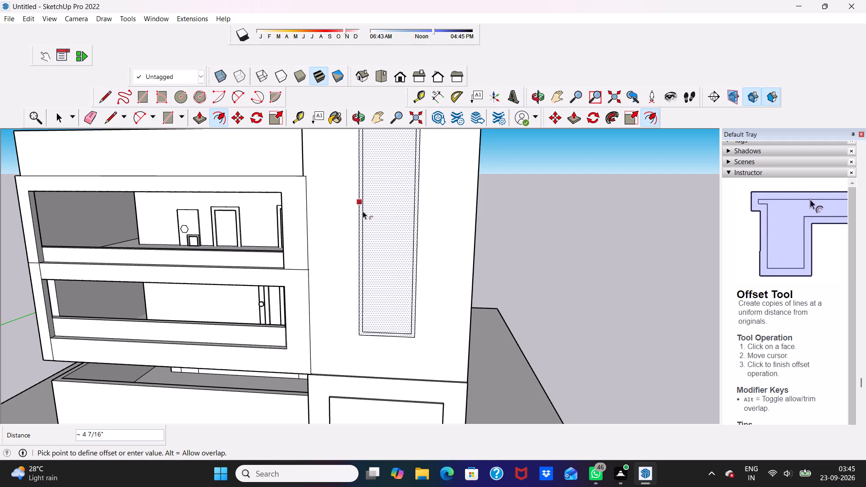
left_click(363, 211)
key("space")
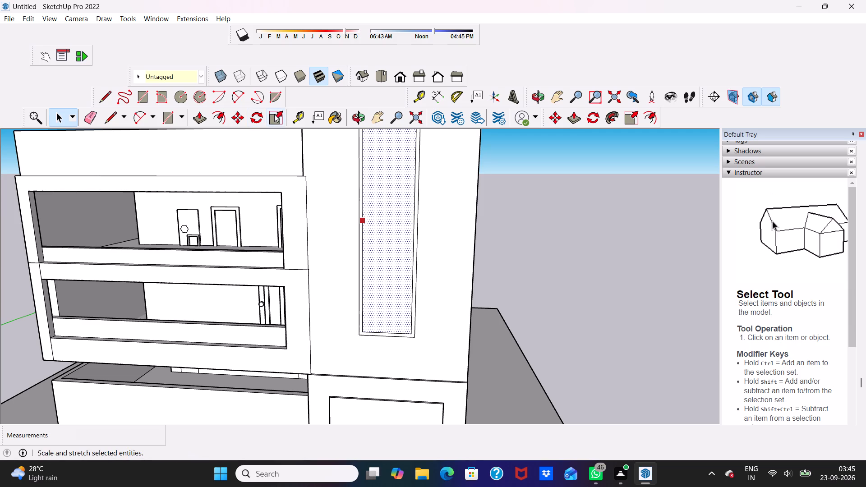
key("space")
key("space")
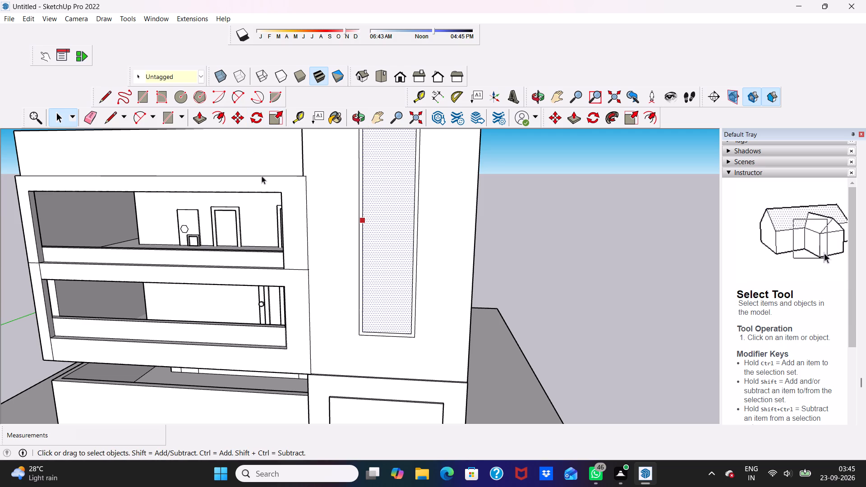
left_click(534, 249)
Draw a rectangle about 12' 10 11/16" by 9' 2 13/16" across the middle of the tall bordered rectangle.
scroll(453, 248, "up", 3)
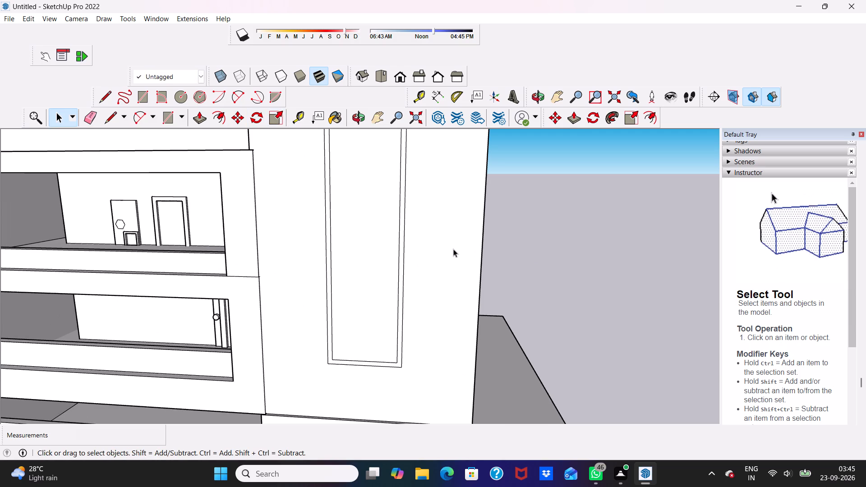
left_click(144, 93)
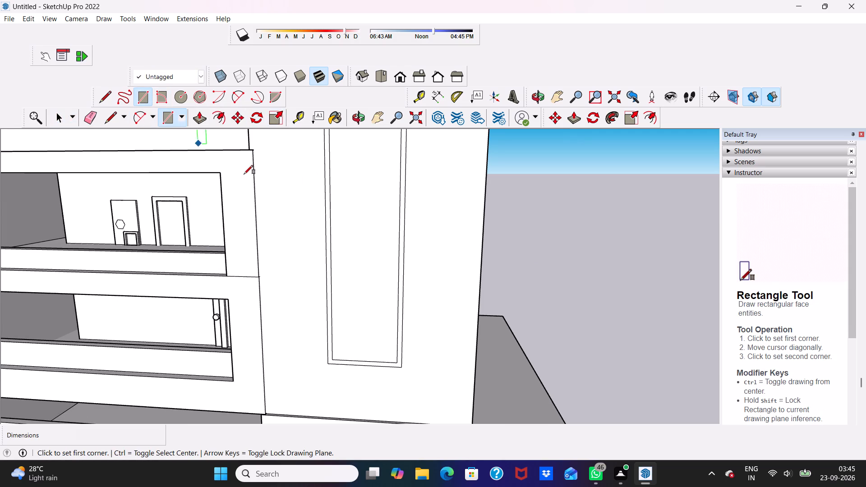
scroll(313, 179, "down", 5)
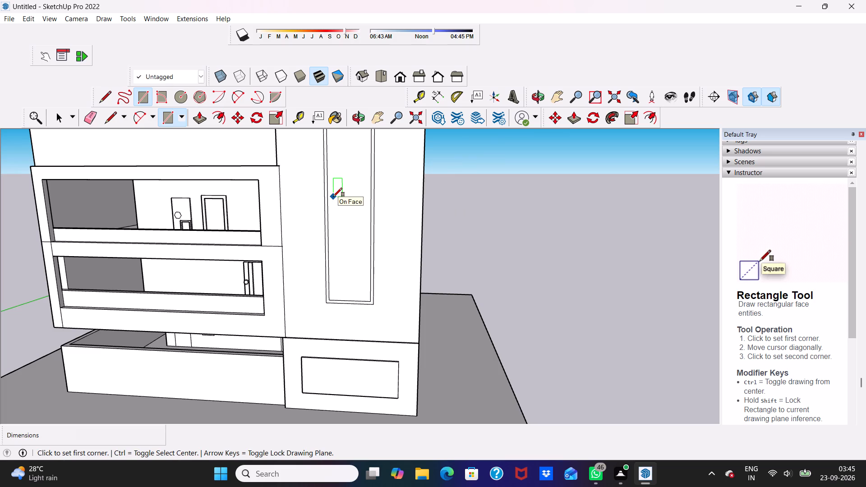
scroll(335, 208, "down", 4)
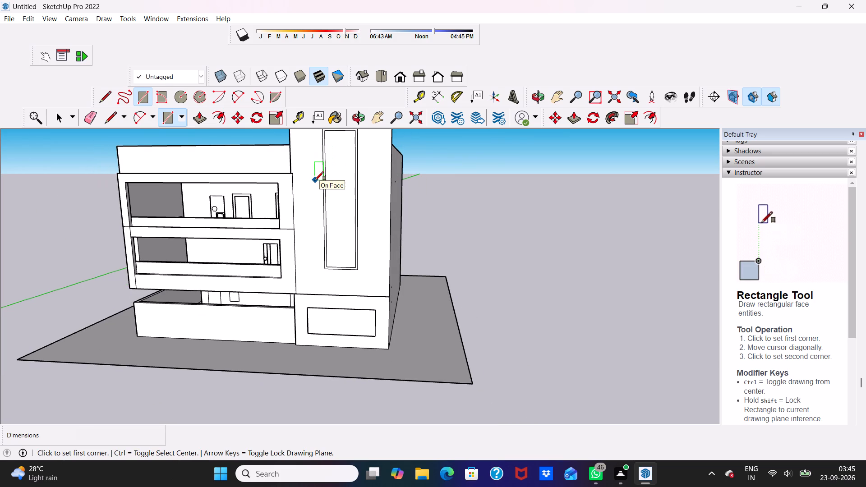
left_click(316, 166)
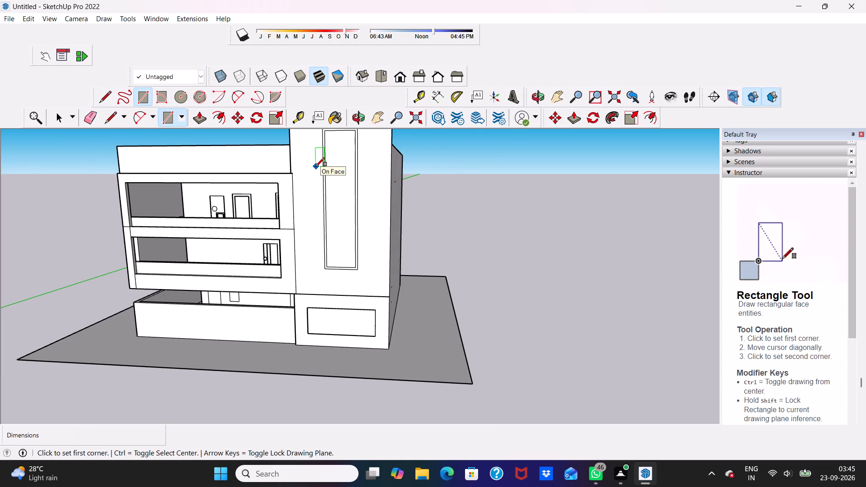
left_click(369, 241)
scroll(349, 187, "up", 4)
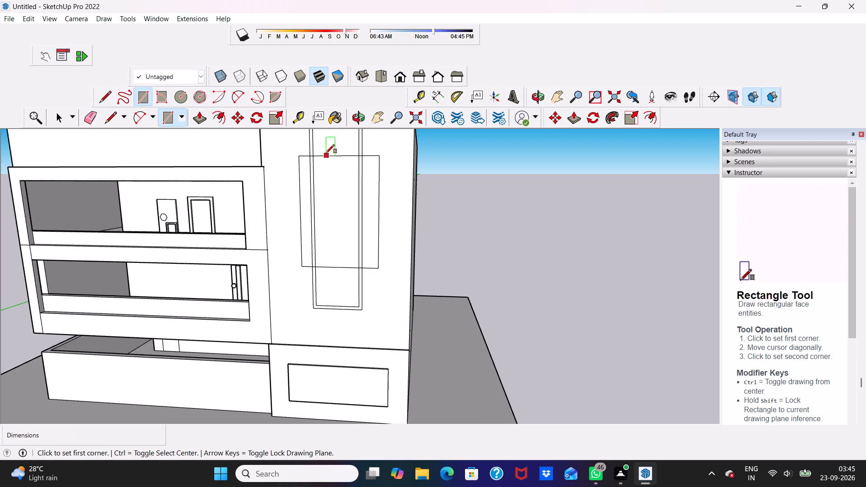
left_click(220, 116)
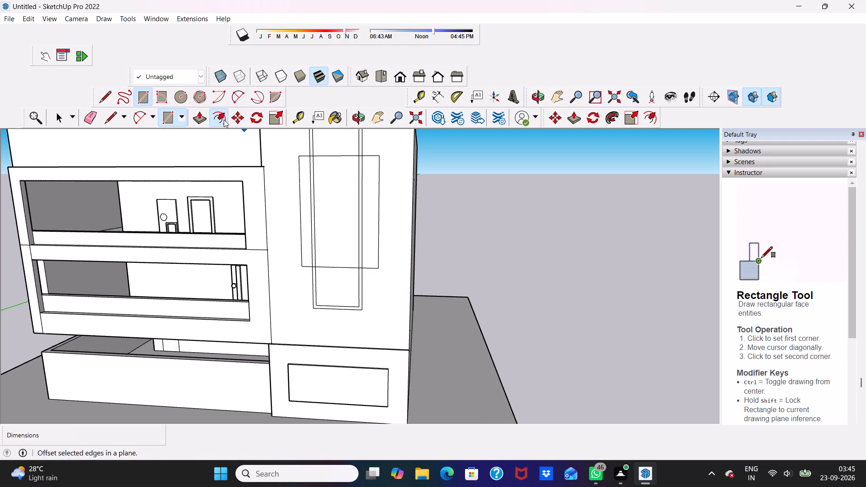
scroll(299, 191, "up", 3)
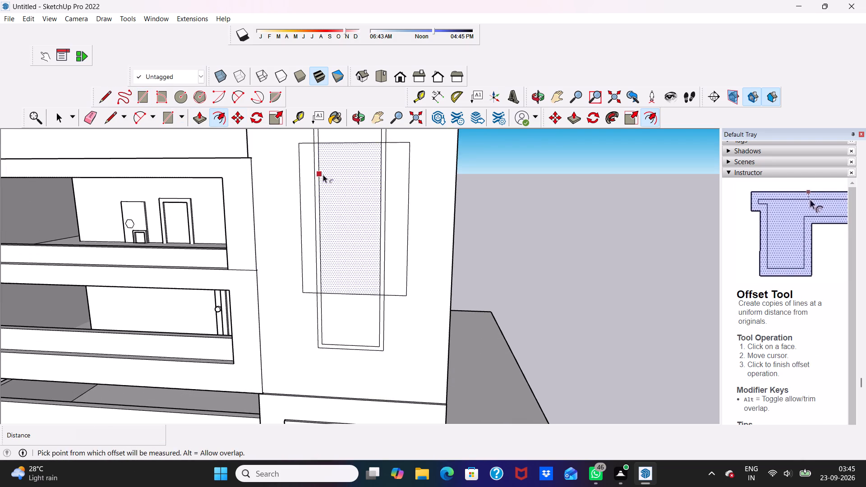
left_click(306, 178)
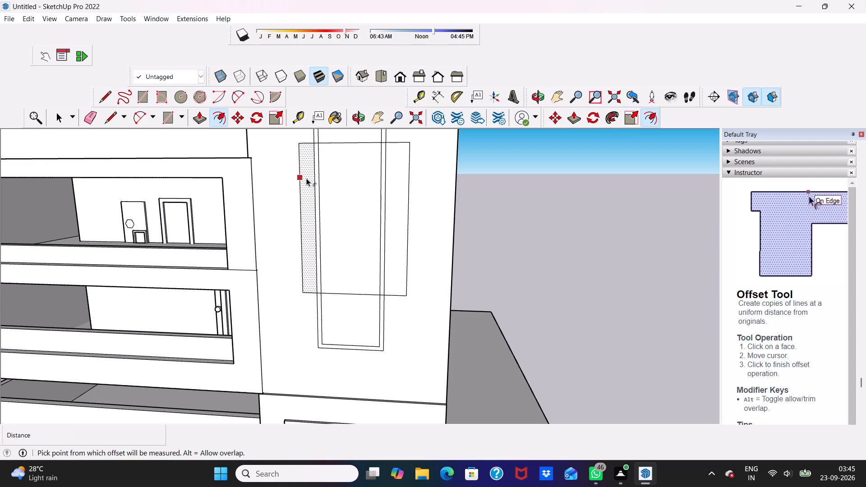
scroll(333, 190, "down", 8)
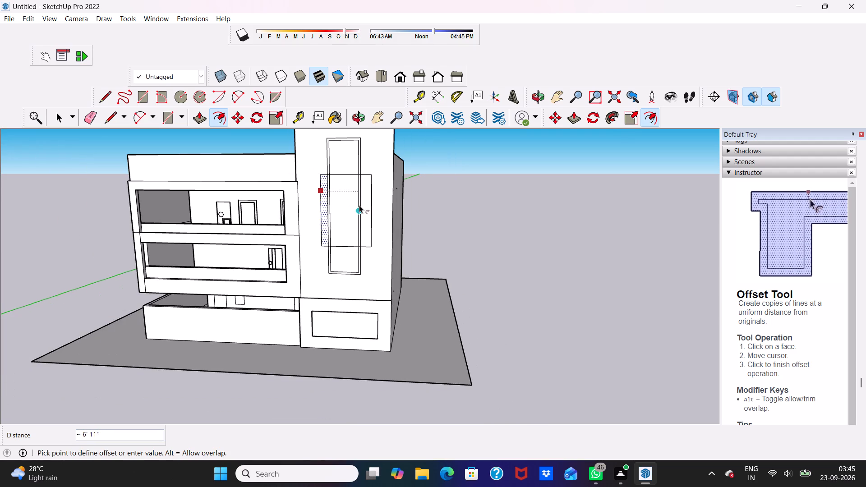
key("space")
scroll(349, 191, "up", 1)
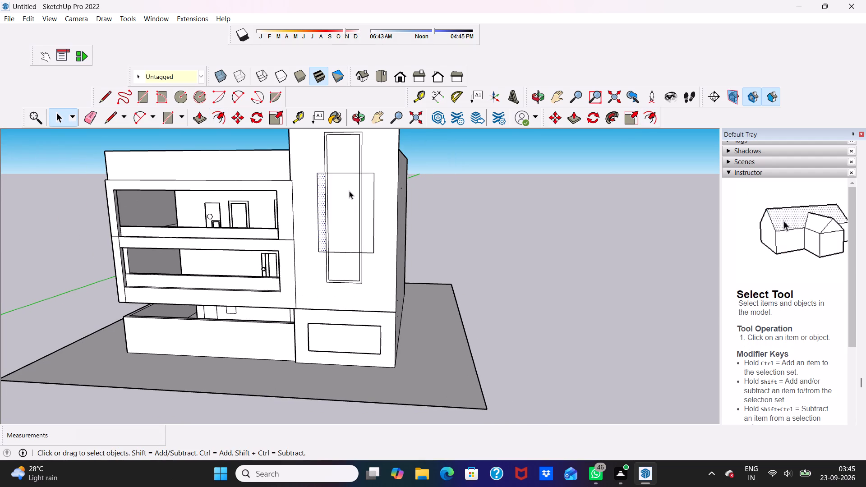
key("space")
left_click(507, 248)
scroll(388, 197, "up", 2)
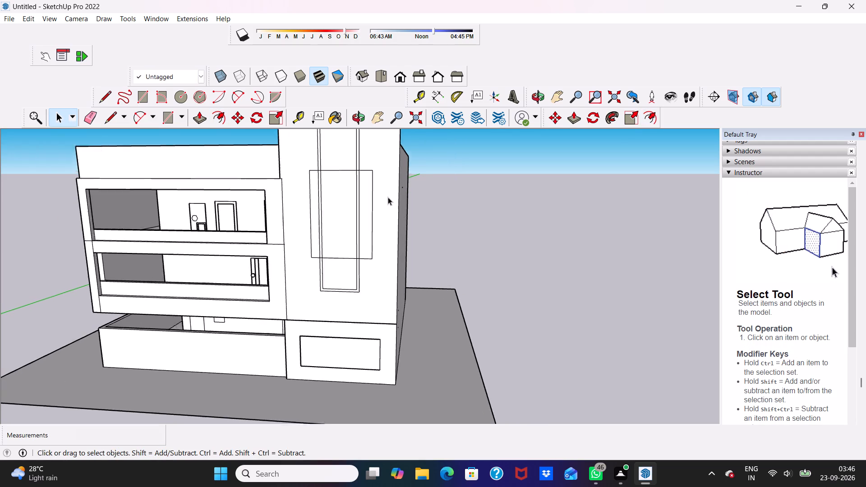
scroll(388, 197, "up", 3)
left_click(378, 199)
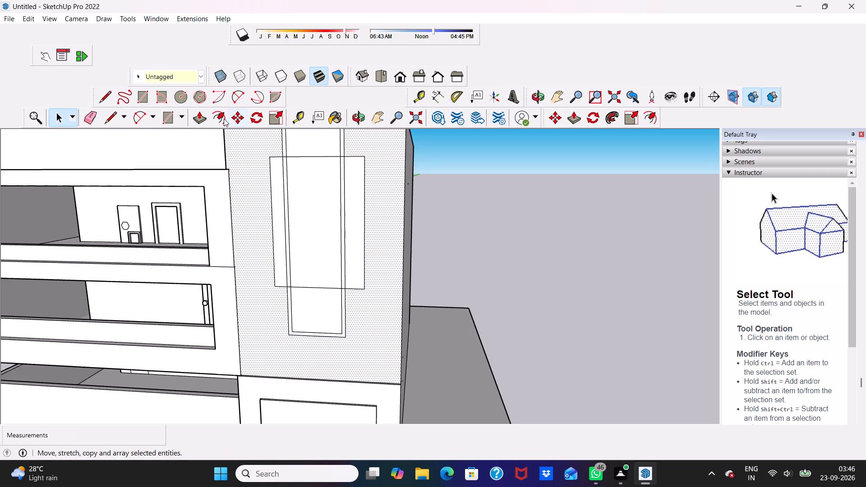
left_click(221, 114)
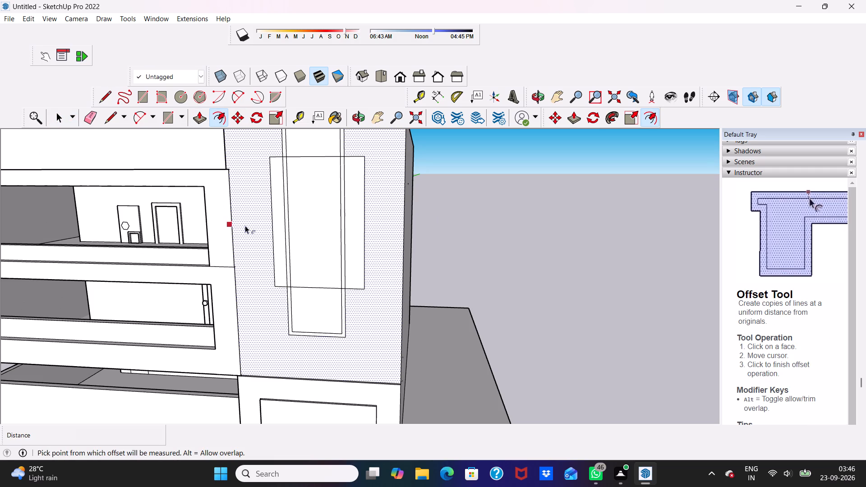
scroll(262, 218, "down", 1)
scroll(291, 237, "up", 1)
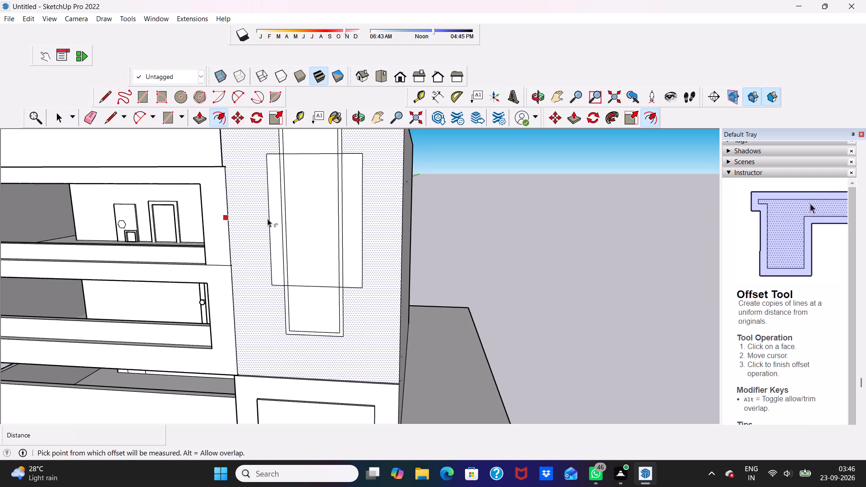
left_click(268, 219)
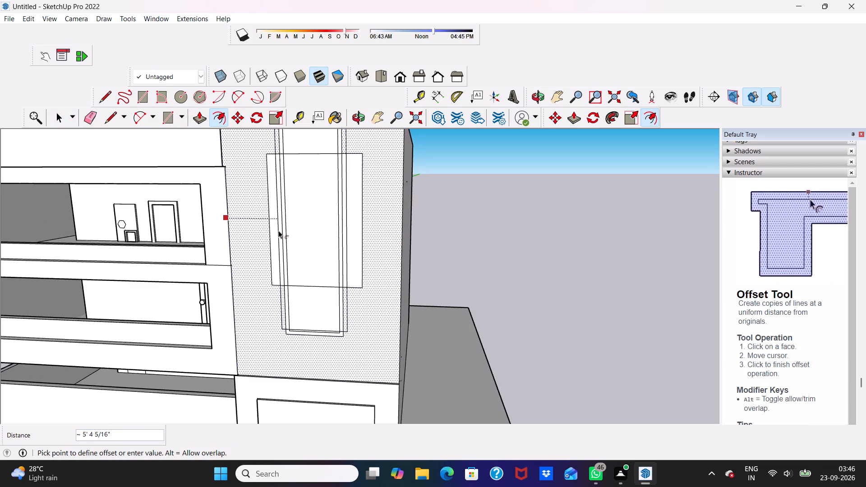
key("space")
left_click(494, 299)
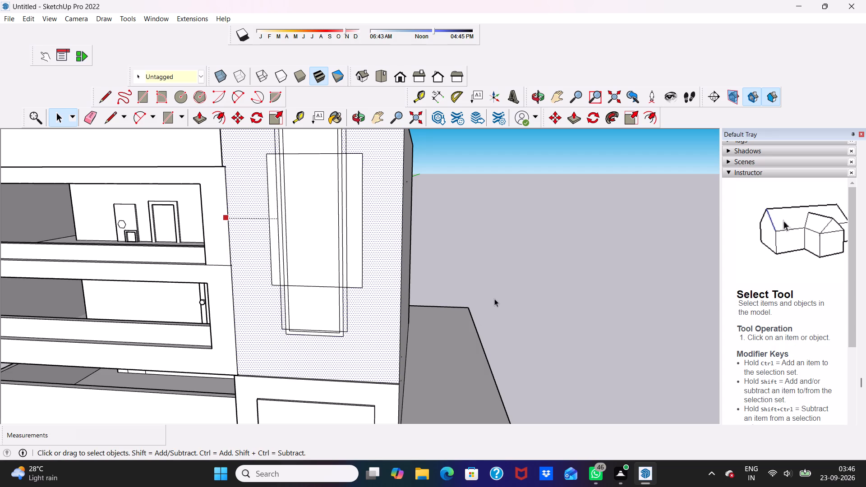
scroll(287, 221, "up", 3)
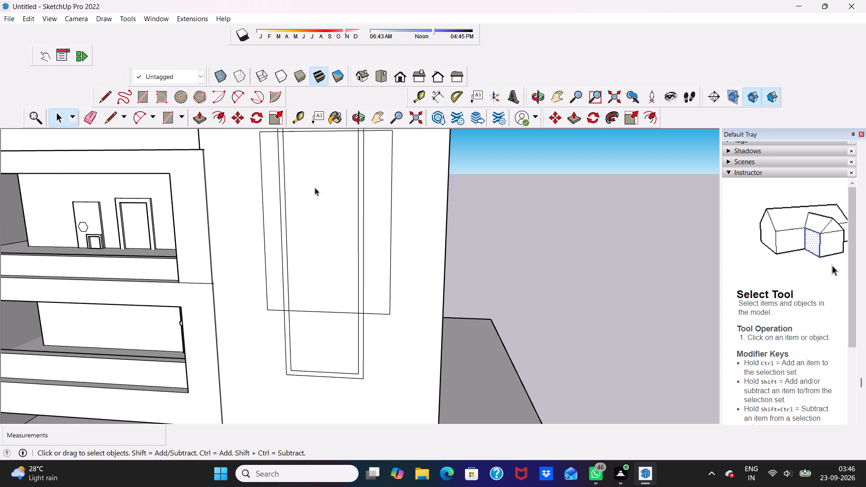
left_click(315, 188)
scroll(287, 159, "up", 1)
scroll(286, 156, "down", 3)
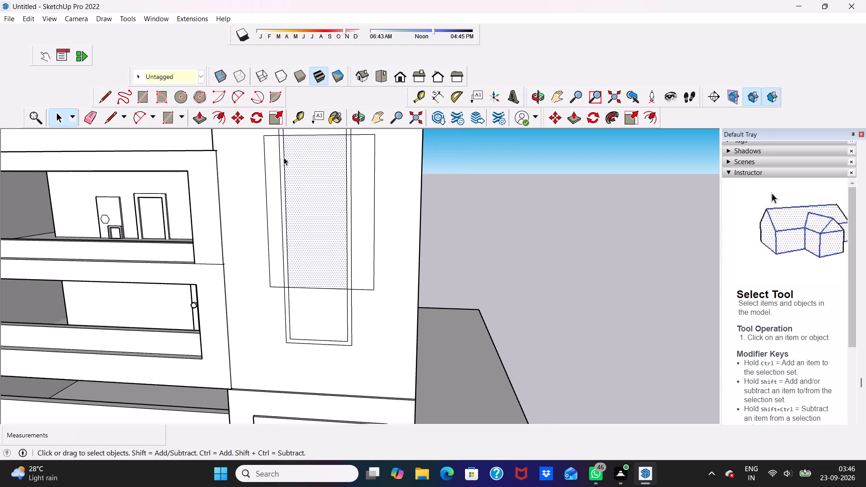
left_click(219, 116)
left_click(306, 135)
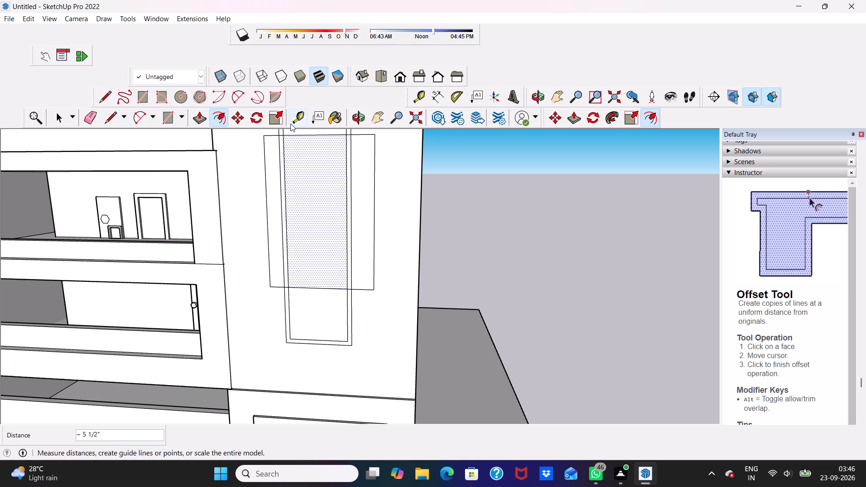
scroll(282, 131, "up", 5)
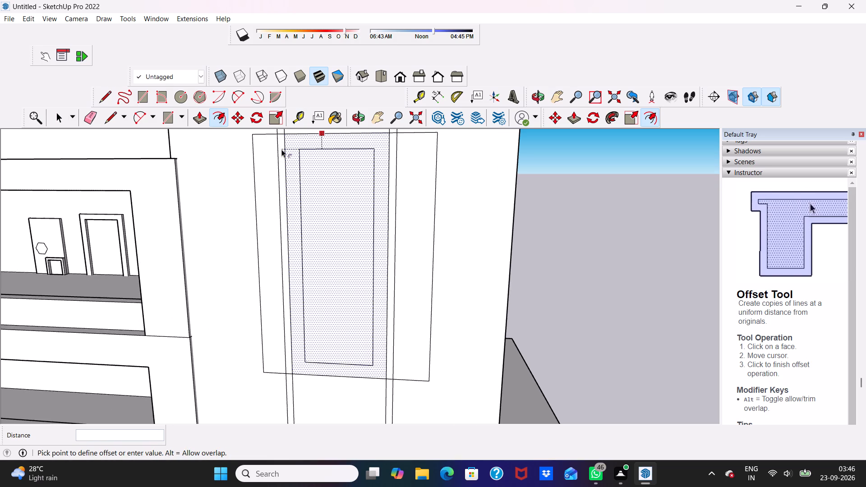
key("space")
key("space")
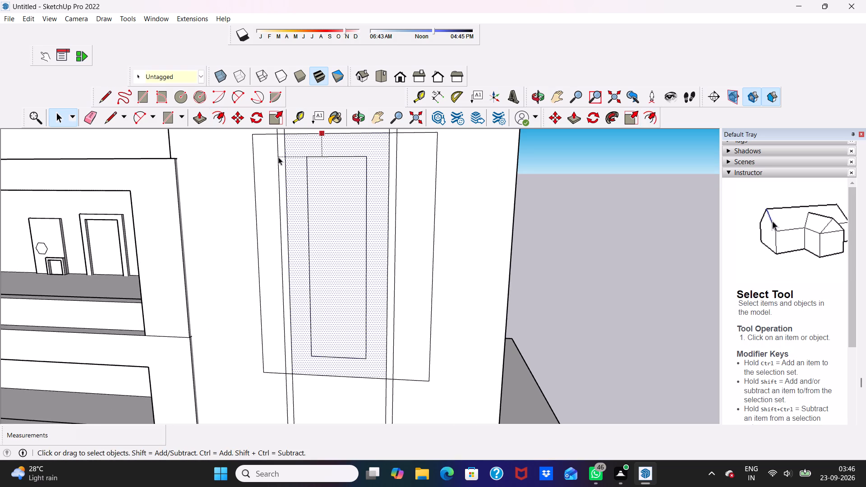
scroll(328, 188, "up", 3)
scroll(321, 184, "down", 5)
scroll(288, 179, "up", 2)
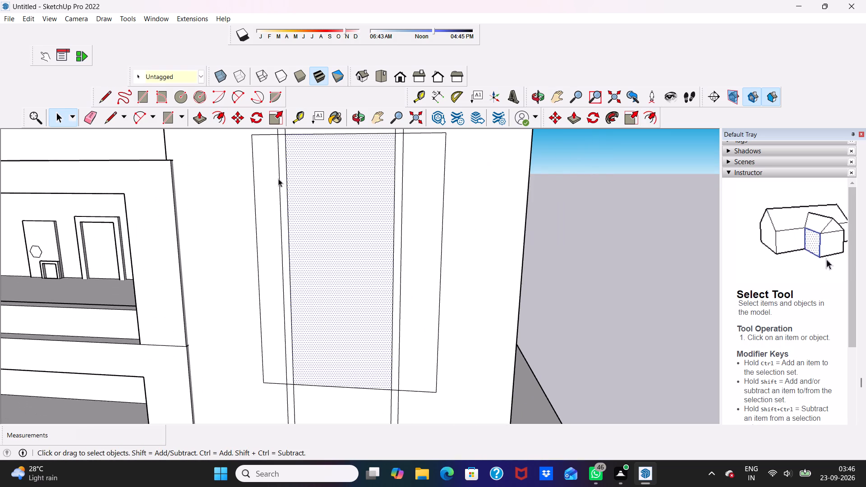
Undo the rectangle drawn across the middle of the tall bordered rectangle.
left_click(283, 179)
scroll(286, 181, "down", 2)
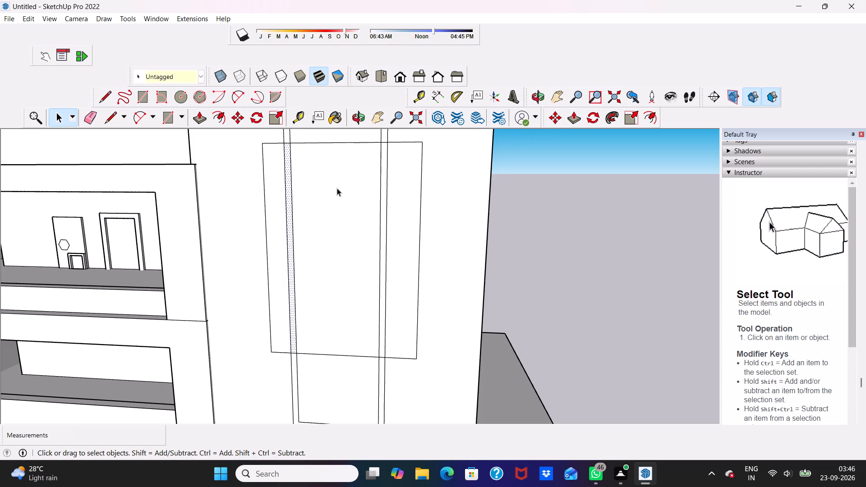
scroll(316, 179, "down", 8)
key("ctrl+z")
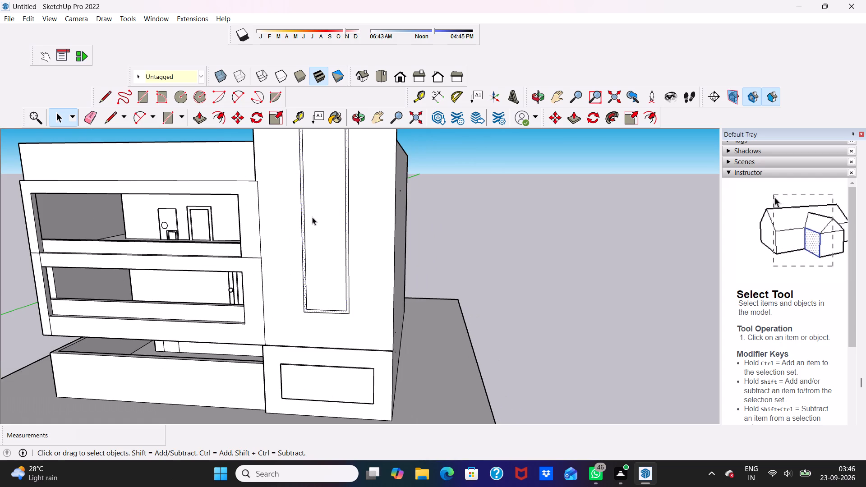
Push/Pull the narrow border of the tall rectangle outward by 3" to form a raised frame.
scroll(292, 213, "up", 4)
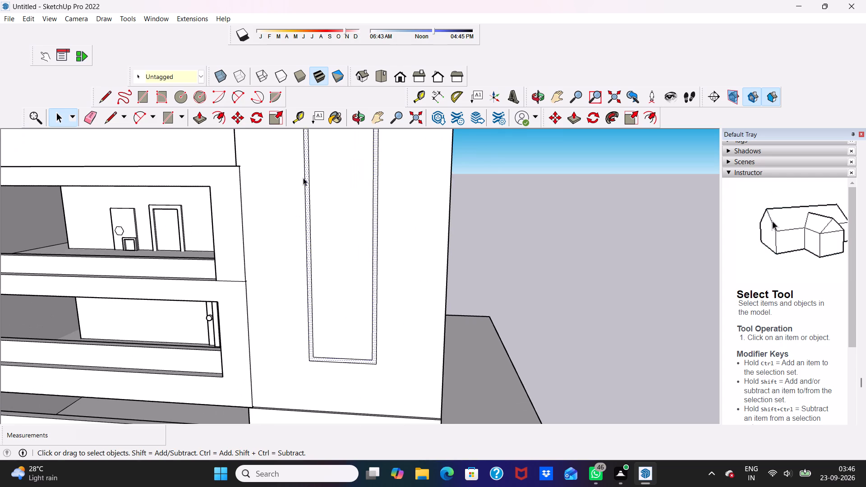
left_click(200, 117)
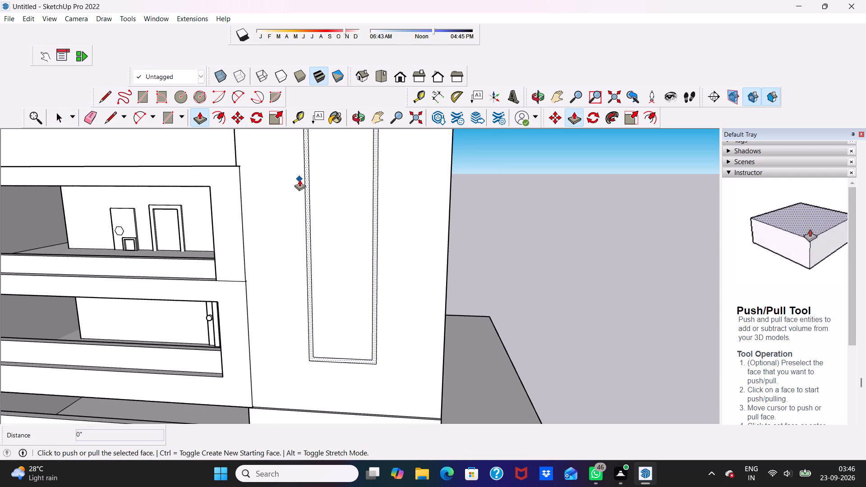
left_click(306, 184)
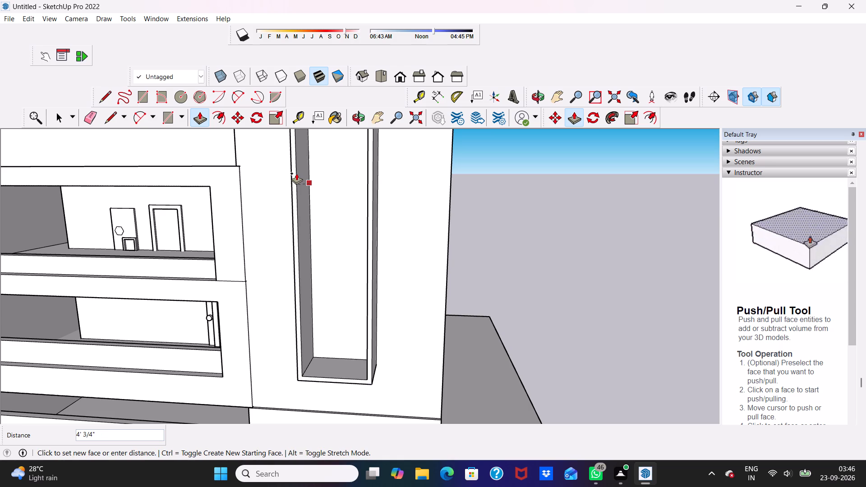
key("3")
key("shift+quotedbl")
key("Return")
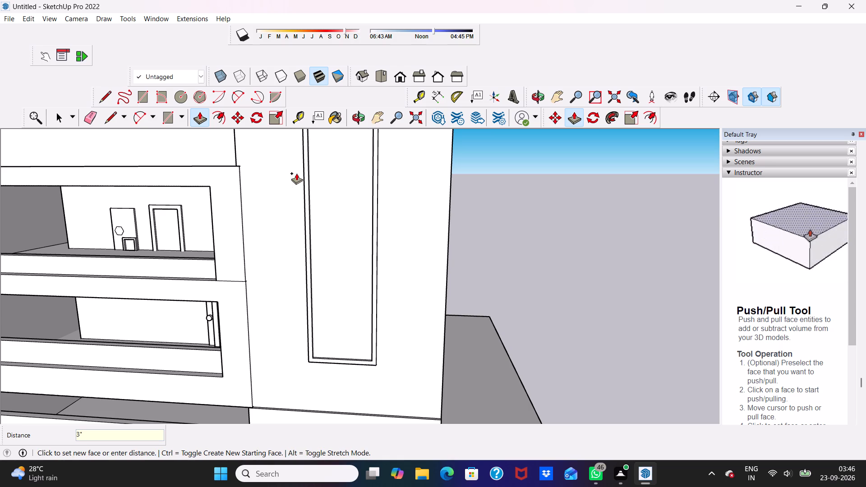
key("space")
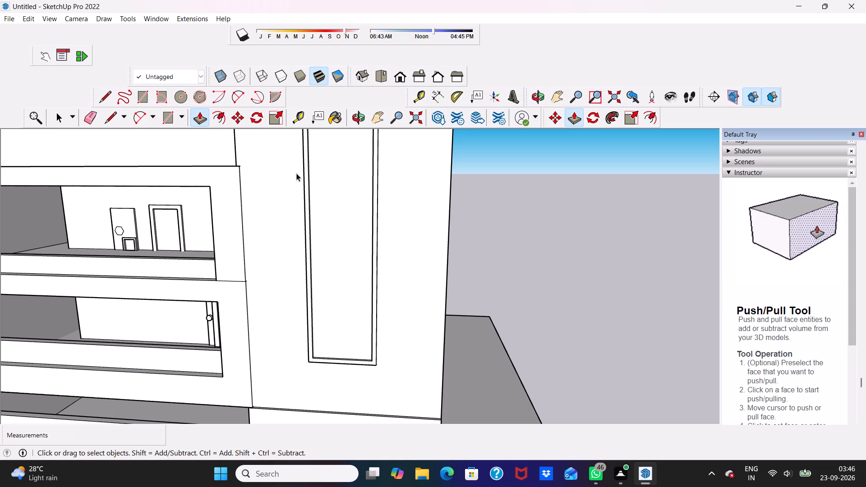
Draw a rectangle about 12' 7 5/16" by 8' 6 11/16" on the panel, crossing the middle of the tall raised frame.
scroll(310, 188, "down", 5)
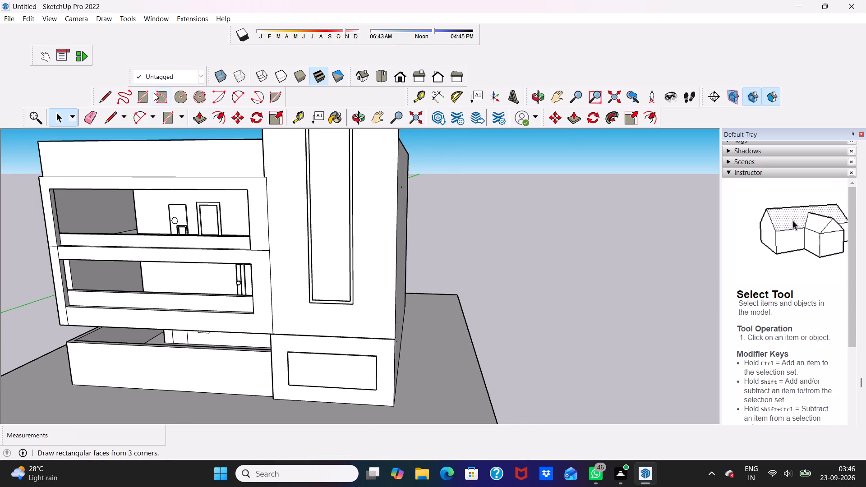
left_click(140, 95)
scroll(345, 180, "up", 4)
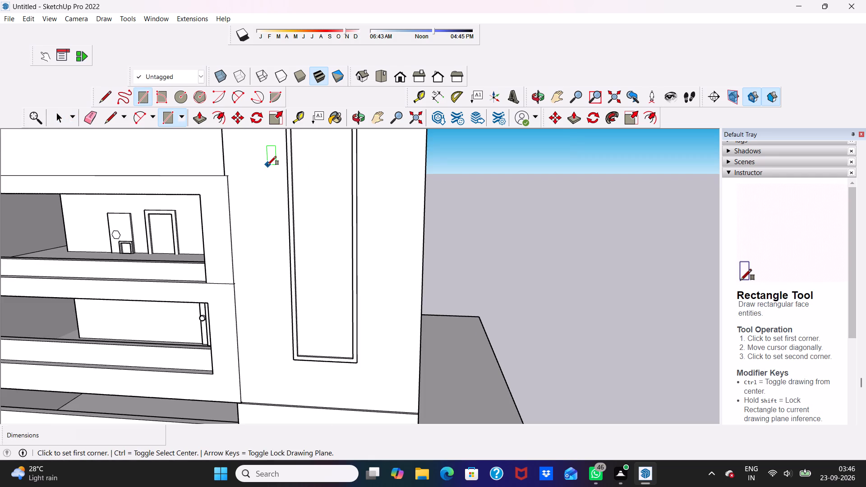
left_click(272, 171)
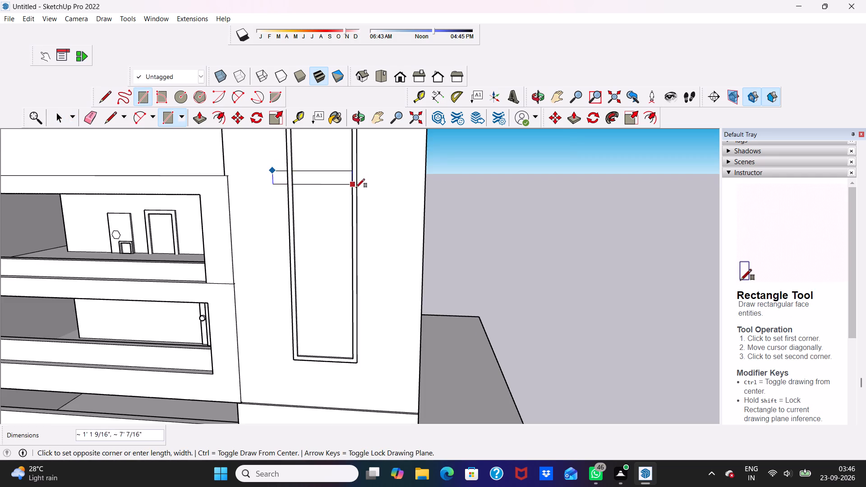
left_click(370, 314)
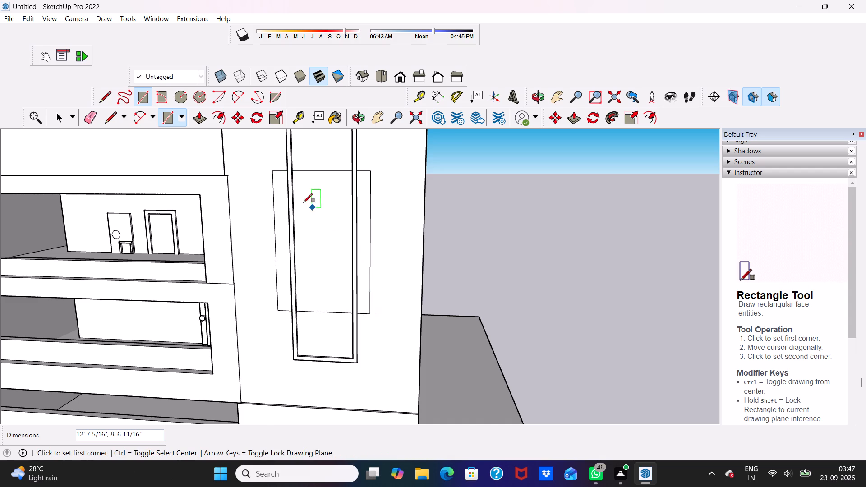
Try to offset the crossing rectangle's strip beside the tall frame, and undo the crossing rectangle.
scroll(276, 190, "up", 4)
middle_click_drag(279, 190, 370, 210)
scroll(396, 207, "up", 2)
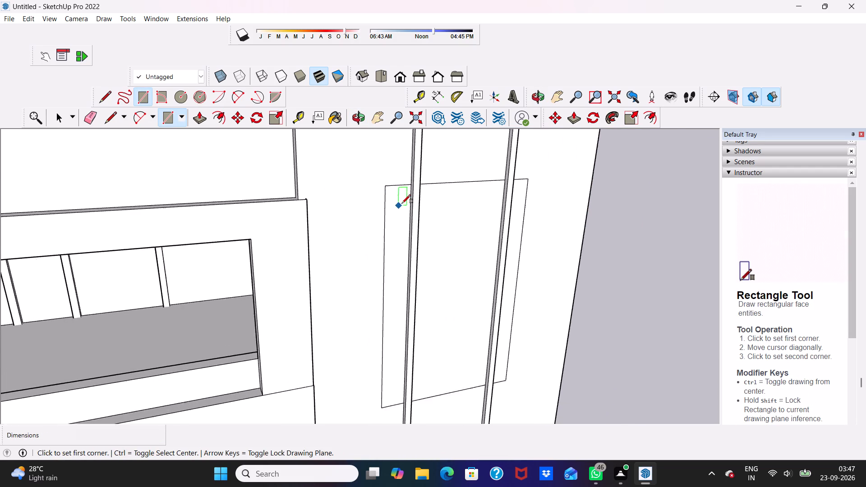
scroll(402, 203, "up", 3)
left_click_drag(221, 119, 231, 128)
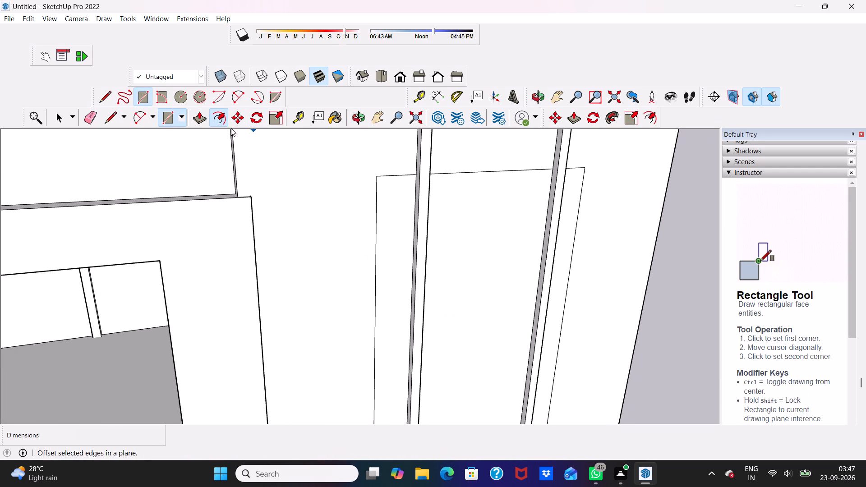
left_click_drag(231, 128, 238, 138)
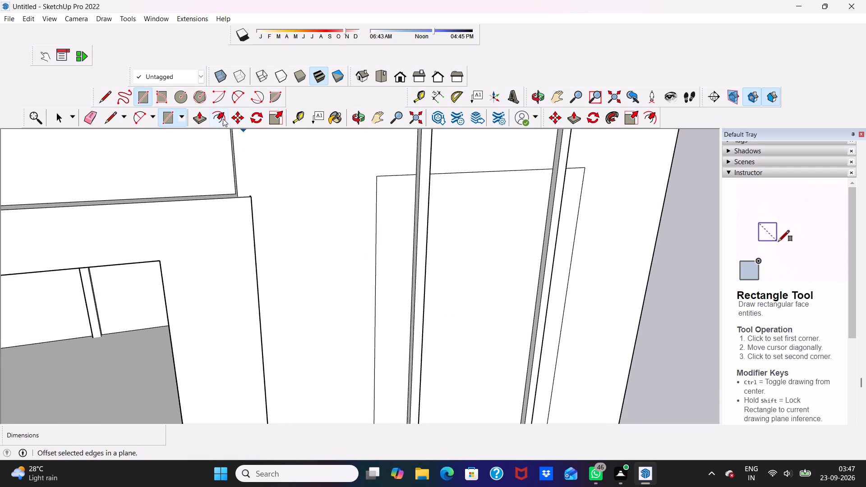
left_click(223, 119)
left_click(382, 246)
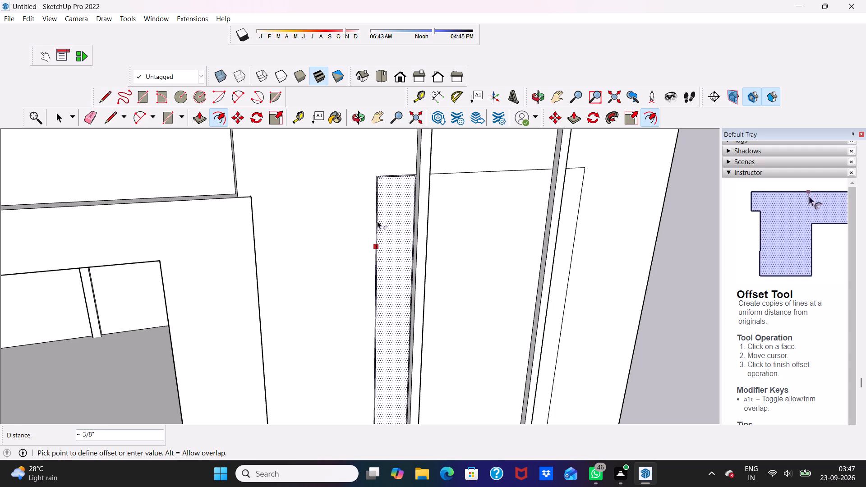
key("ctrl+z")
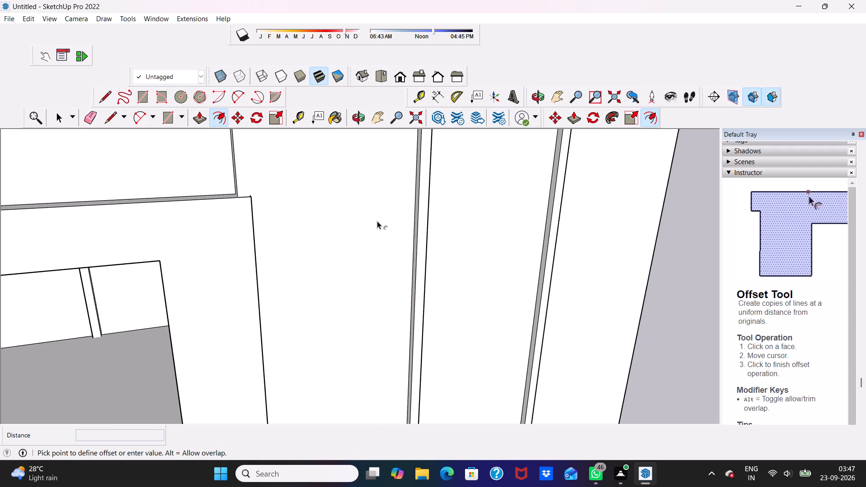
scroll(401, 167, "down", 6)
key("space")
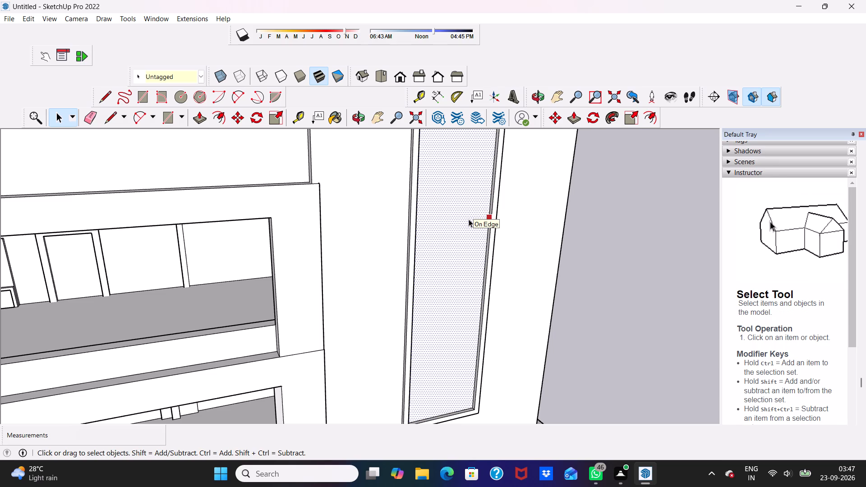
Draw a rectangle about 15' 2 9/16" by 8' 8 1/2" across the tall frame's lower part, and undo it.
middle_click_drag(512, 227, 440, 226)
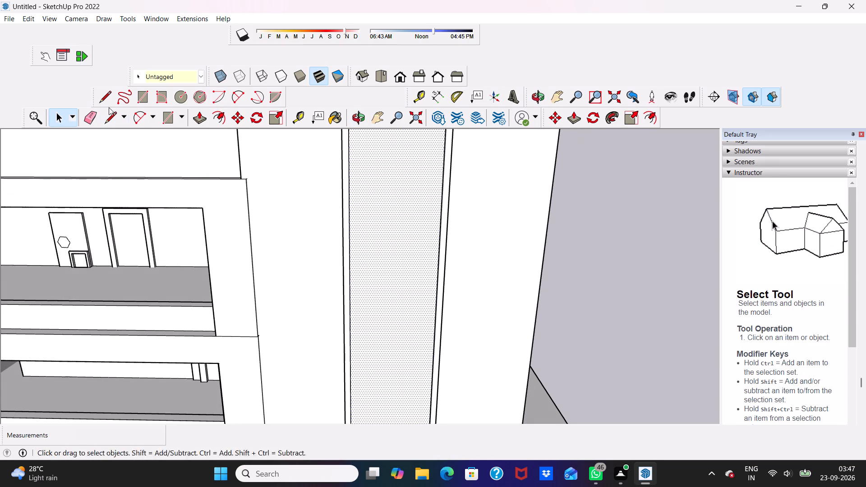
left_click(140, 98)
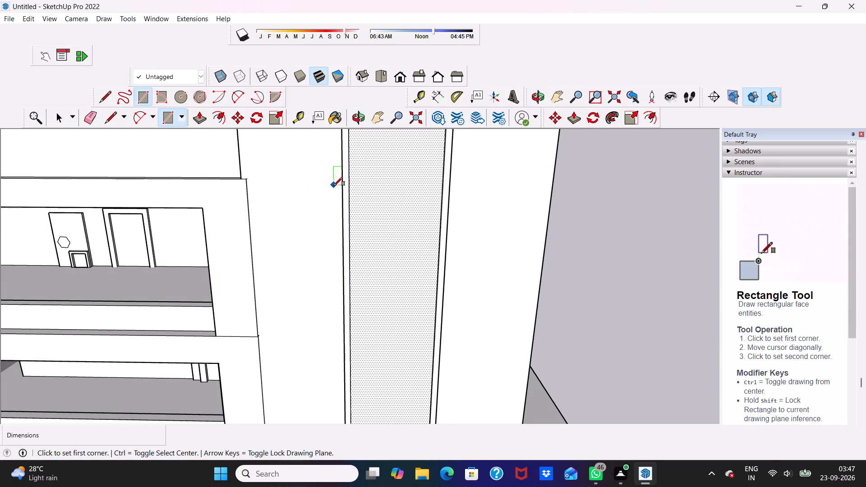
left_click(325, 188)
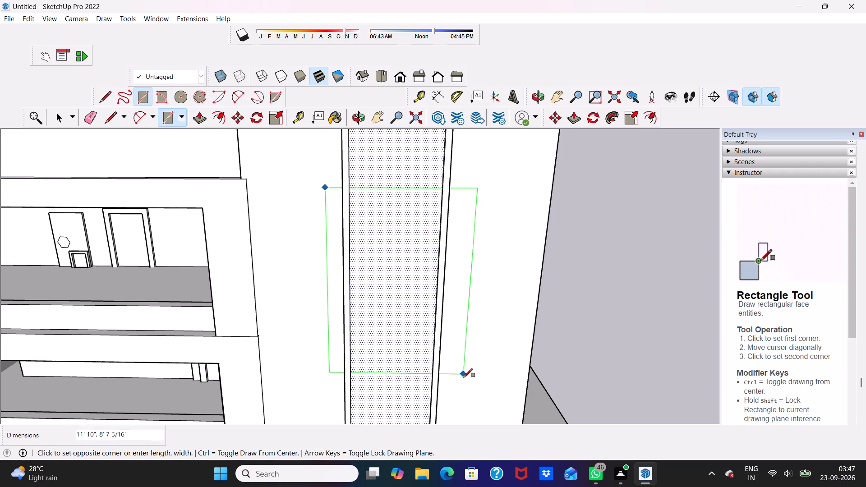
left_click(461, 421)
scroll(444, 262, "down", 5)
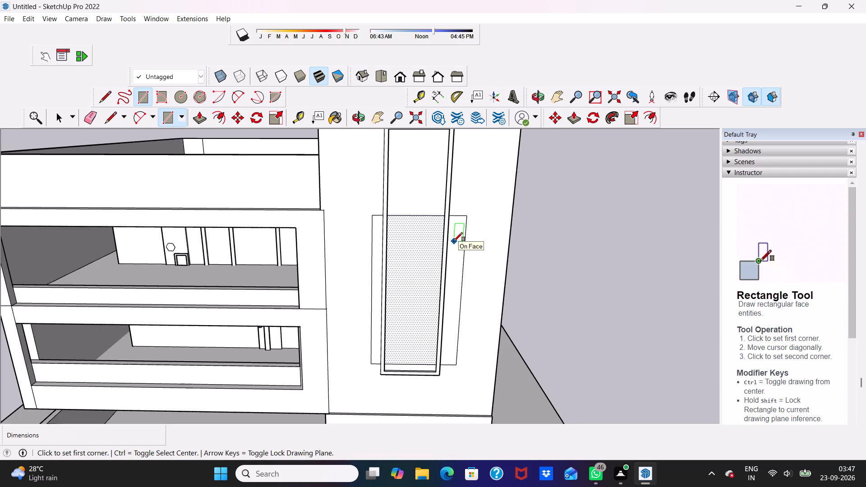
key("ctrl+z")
Draw a rectangle about 13' 11 13/16" by 9' 2 13/16" on the panel, crossing the middle of the tall raised frame.
scroll(454, 241, "up", 1)
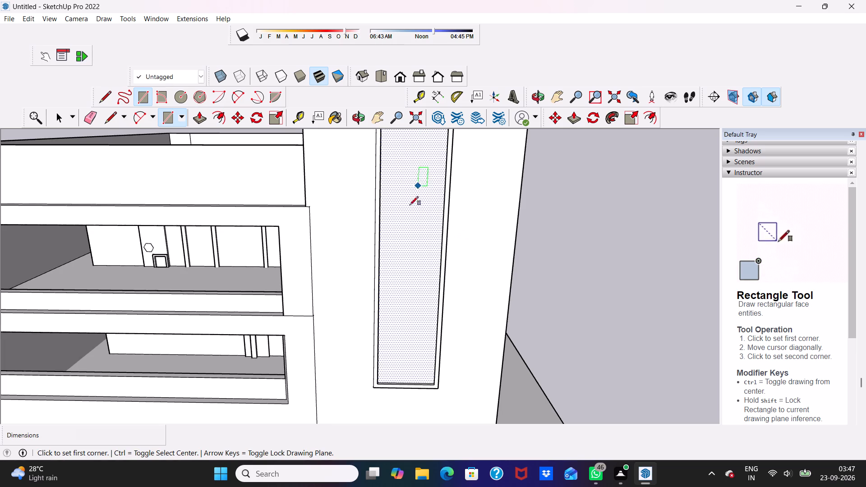
scroll(366, 201, "up", 3)
scroll(366, 202, "down", 5)
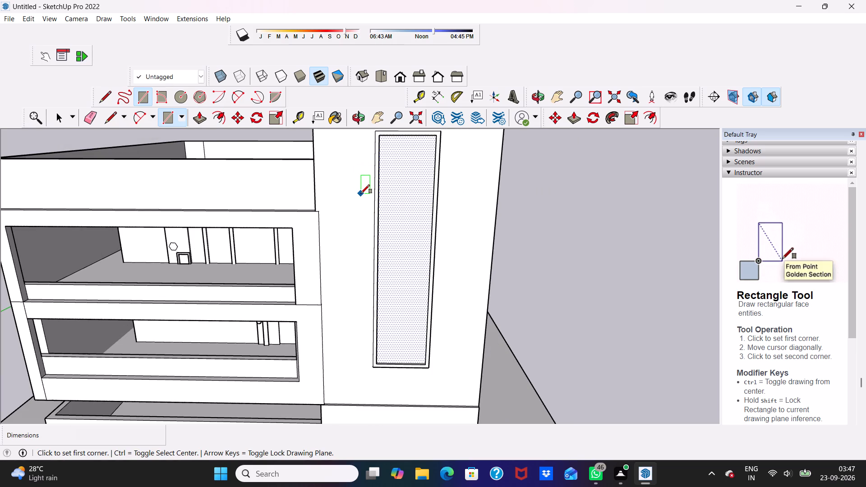
left_click(361, 193)
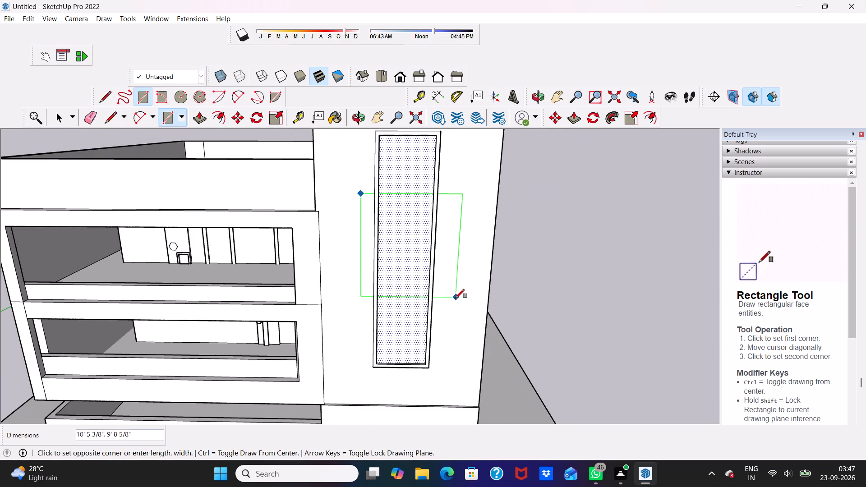
left_click(449, 328)
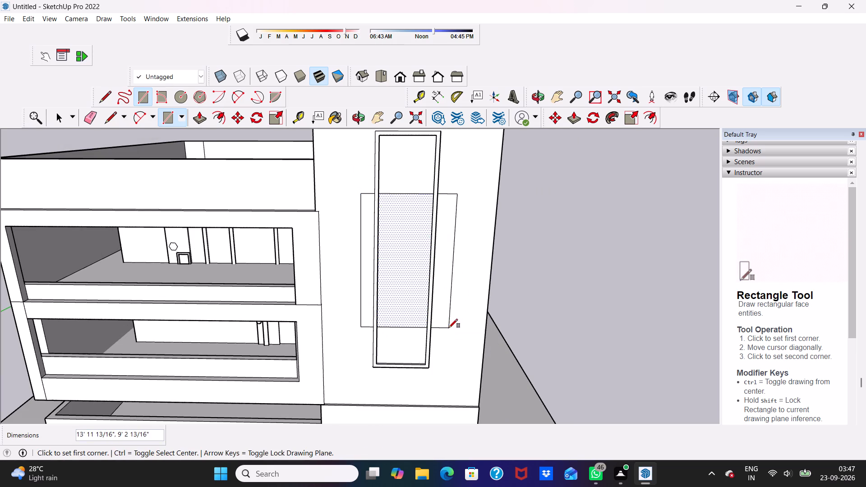
scroll(446, 318, "up", 3)
key("space")
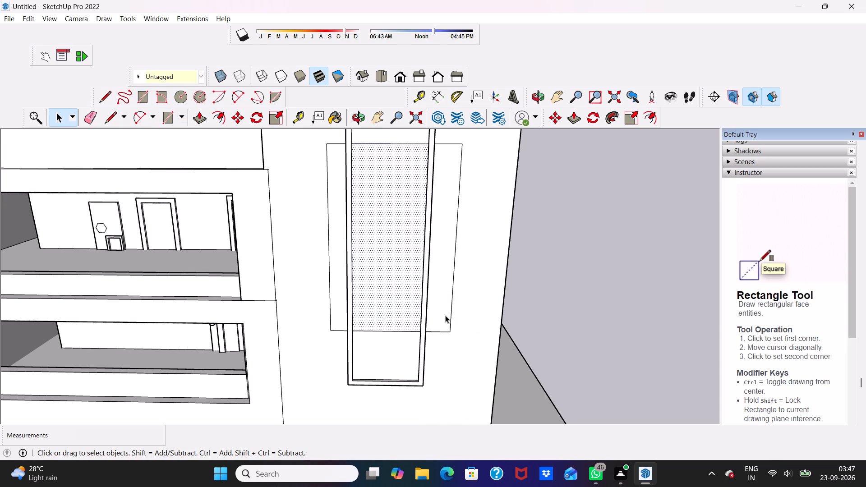
Draw a smaller rectangle about 12' 8" by 7' 9 15/16" inside the crossing rectangle, leaving a border band around it.
scroll(370, 288, "down", 2)
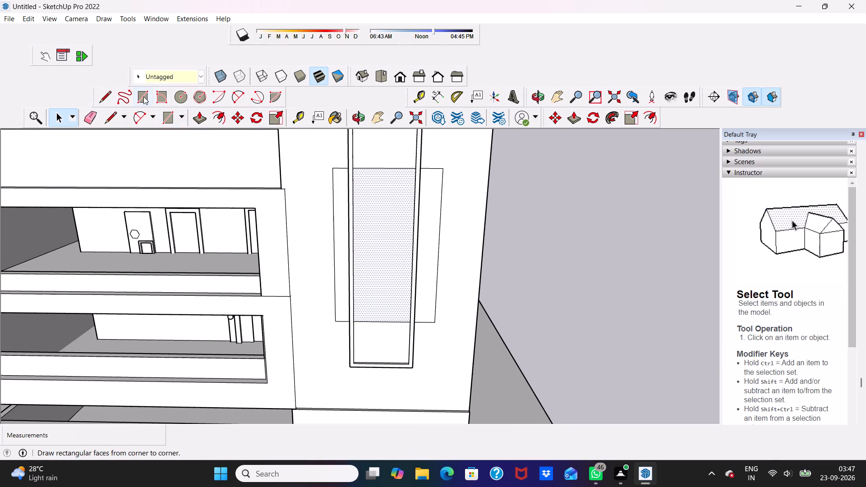
left_click(146, 96)
scroll(378, 198, "up", 2)
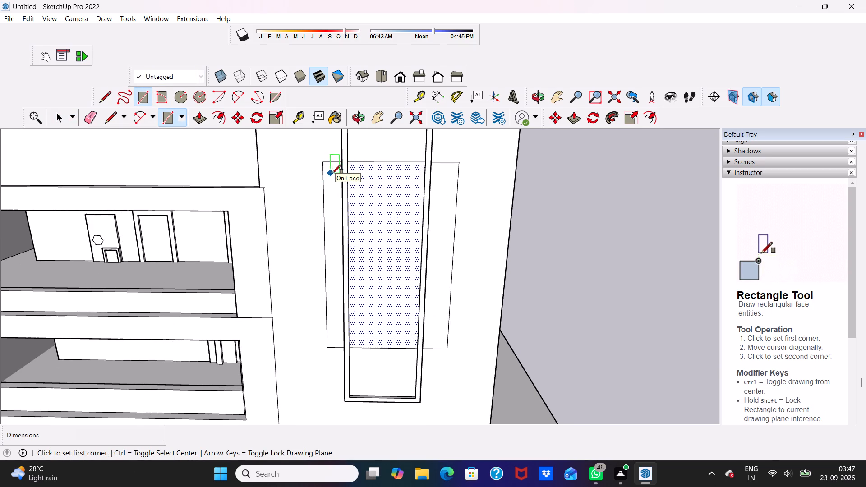
left_click(333, 175)
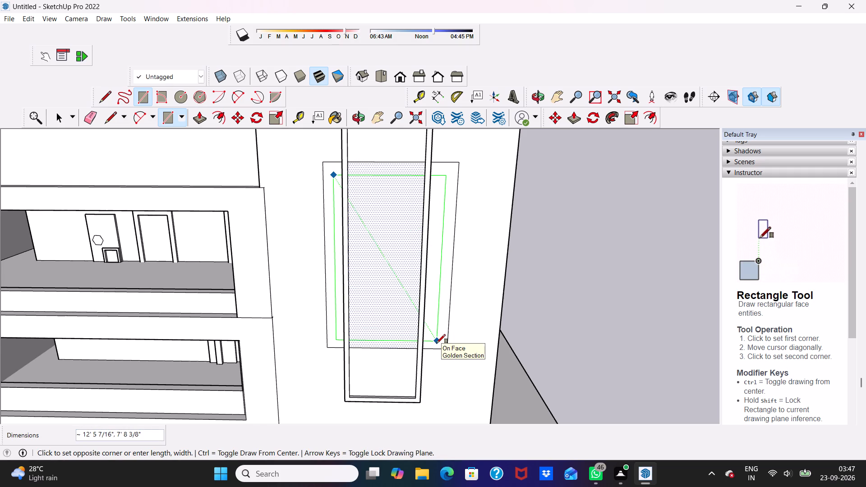
left_click(438, 341)
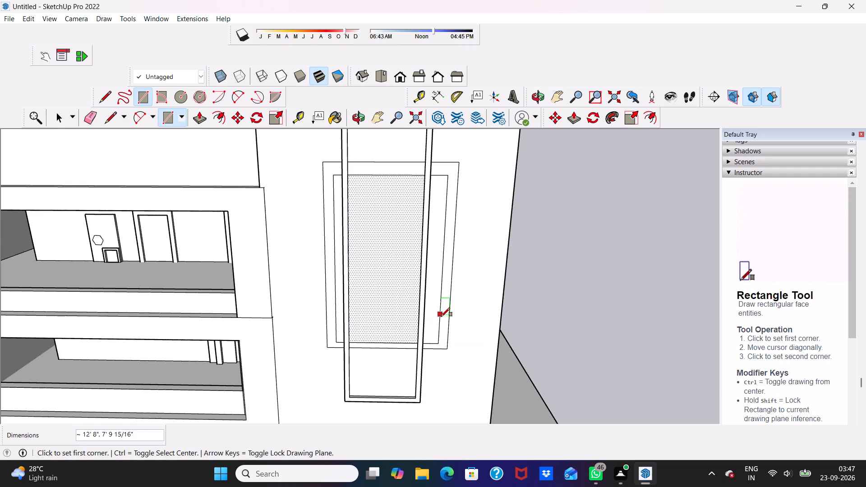
key("space")
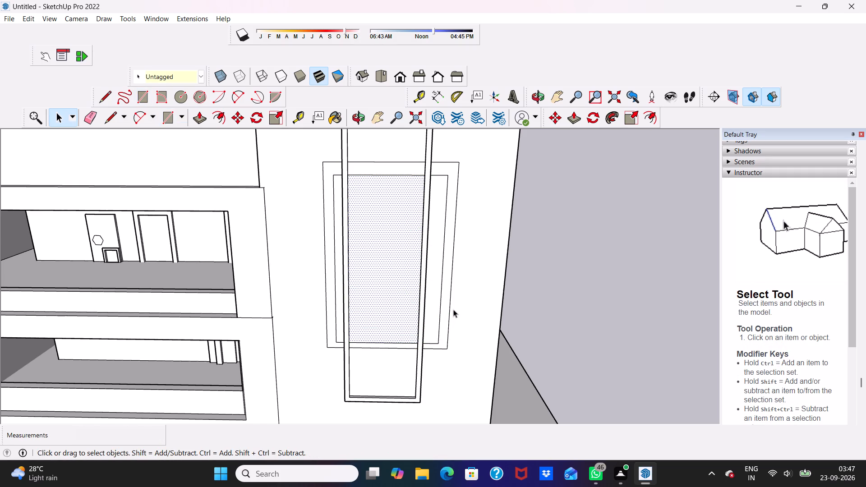
Push/Pull the crossing rectangle's border strip on the outer side of the tall frame out by 6".
left_click(448, 315)
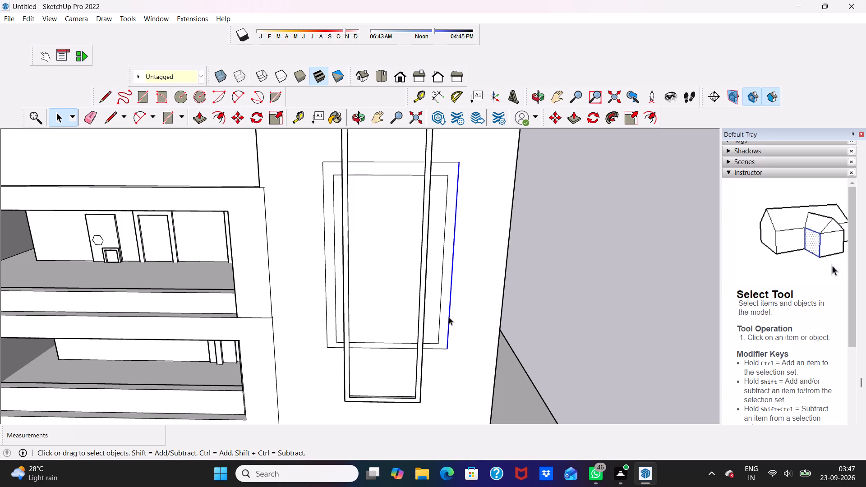
left_click(445, 331)
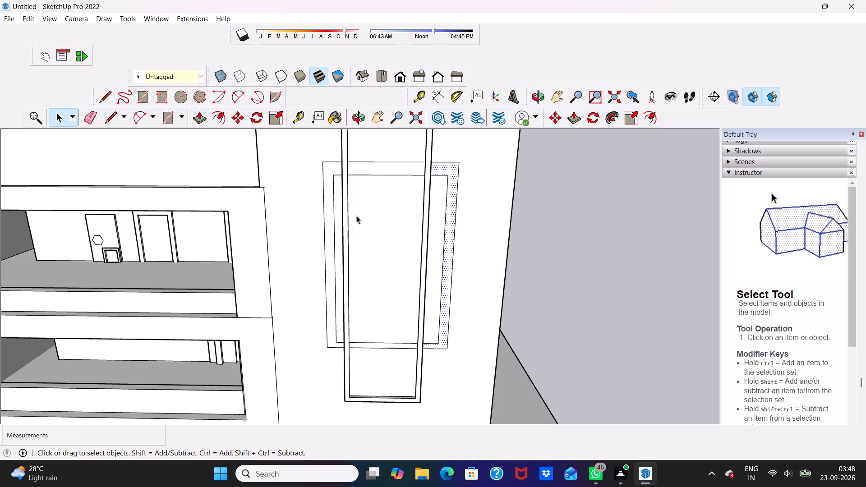
left_click_drag(200, 116, 207, 122)
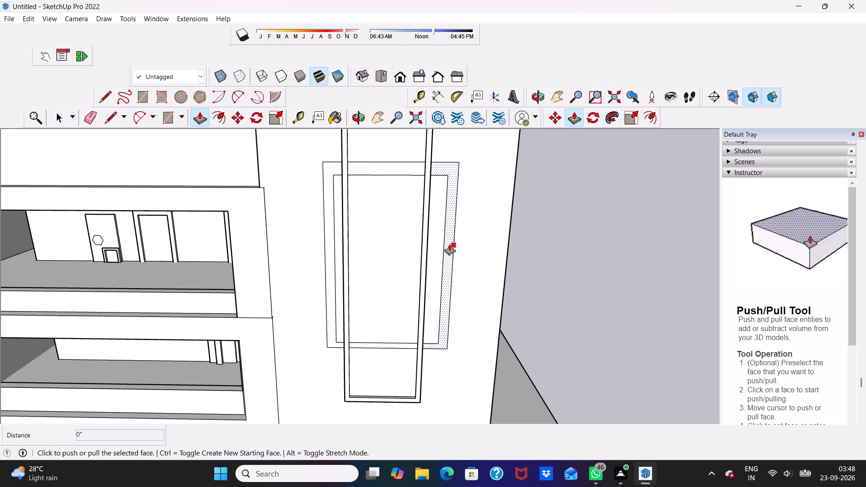
left_click(451, 239)
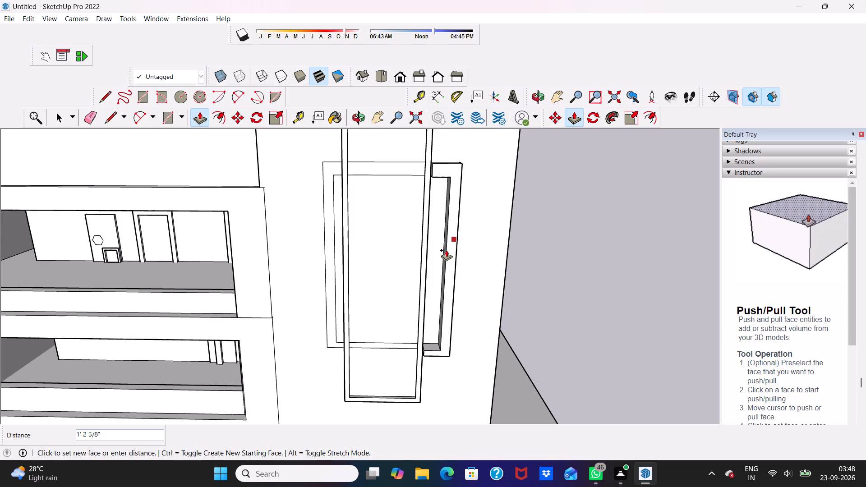
key("6")
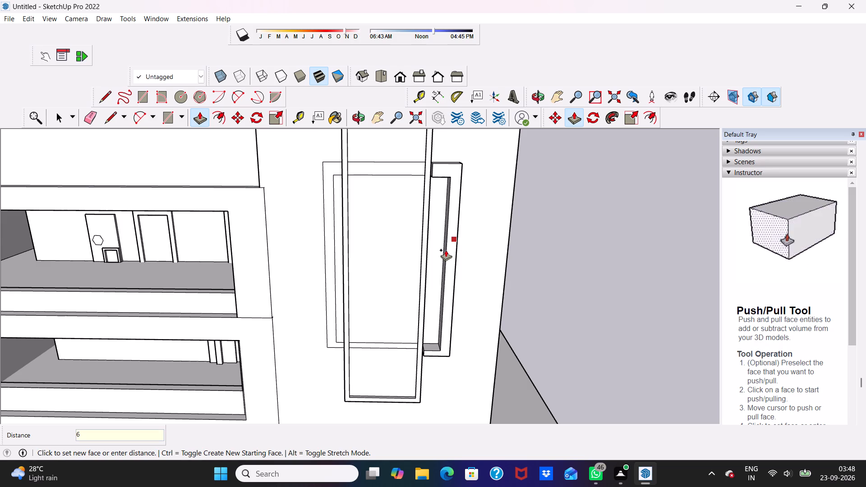
key("shift+quotedbl")
key("Return")
Extend the raised strip's upper end face about 7' 3 7/8" across the tall frame to form the crossing frame's top bar.
scroll(436, 108, "up", 7)
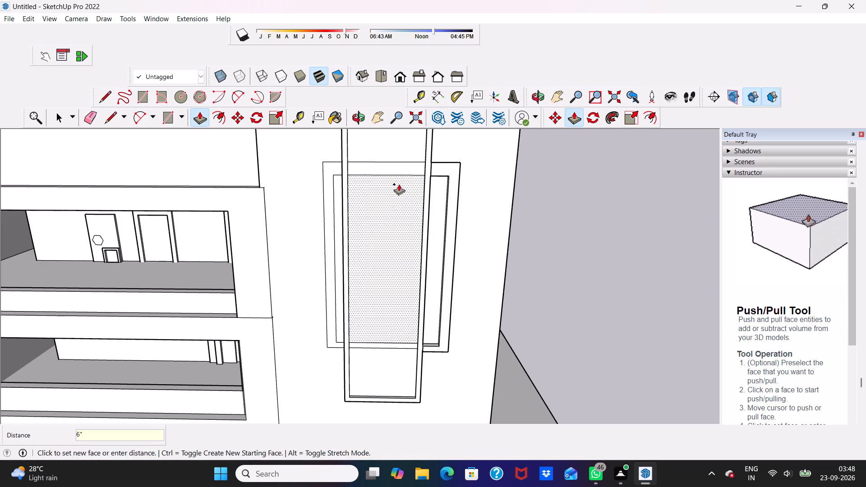
scroll(400, 201, "up", 10)
middle_click_drag(411, 147, 496, 156)
scroll(466, 149, "up", 7)
left_click(428, 146)
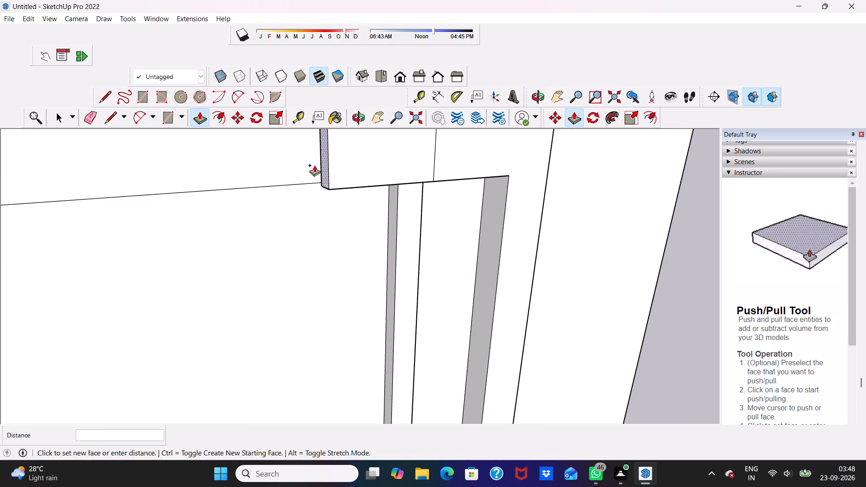
scroll(273, 169, "down", 4)
scroll(212, 171, "down", 9)
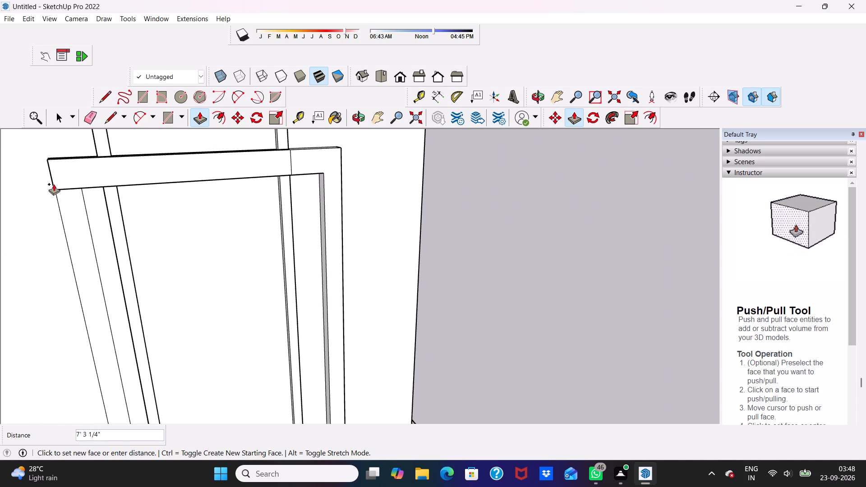
middle_click(54, 184)
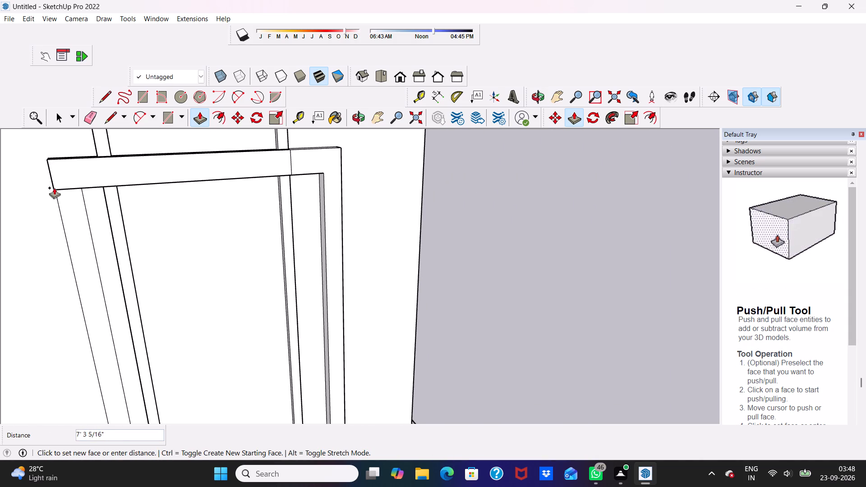
middle_click(54, 188)
middle_click_drag(65, 204, 66, 198)
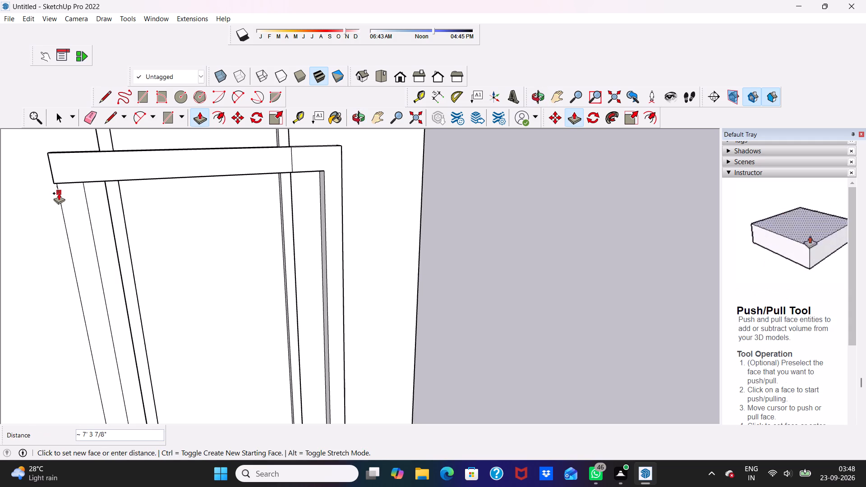
scroll(59, 191, "up", 5)
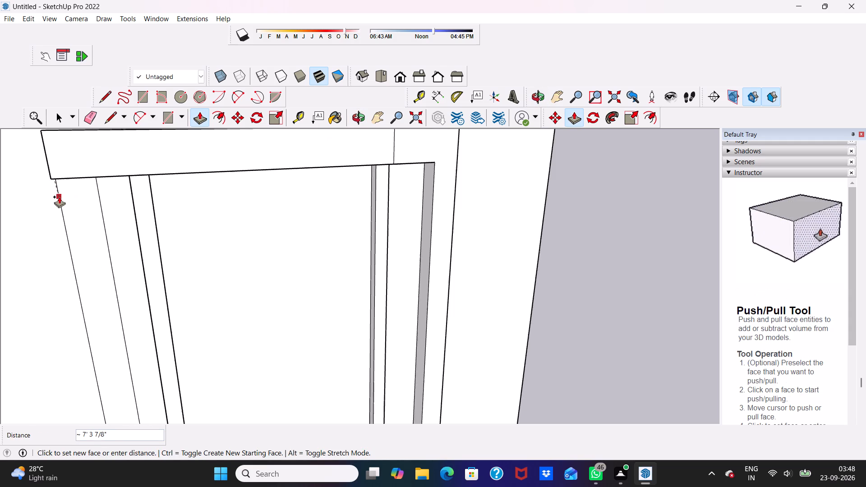
left_click(59, 197)
Extend the raised strip's lower end face about 7' 3 7/8" across the tall frame to form the crossing frame's bottom bar.
middle_click_drag(66, 196, 90, 138)
scroll(88, 138, "up", 4)
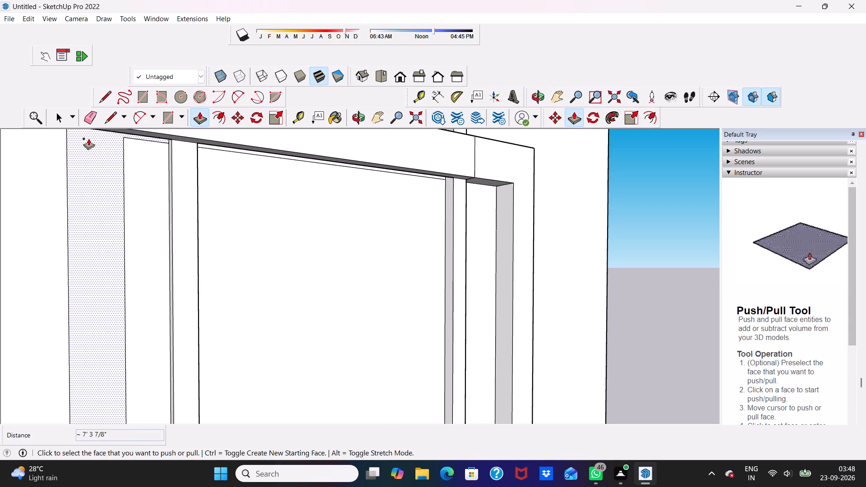
scroll(101, 136, "down", 19)
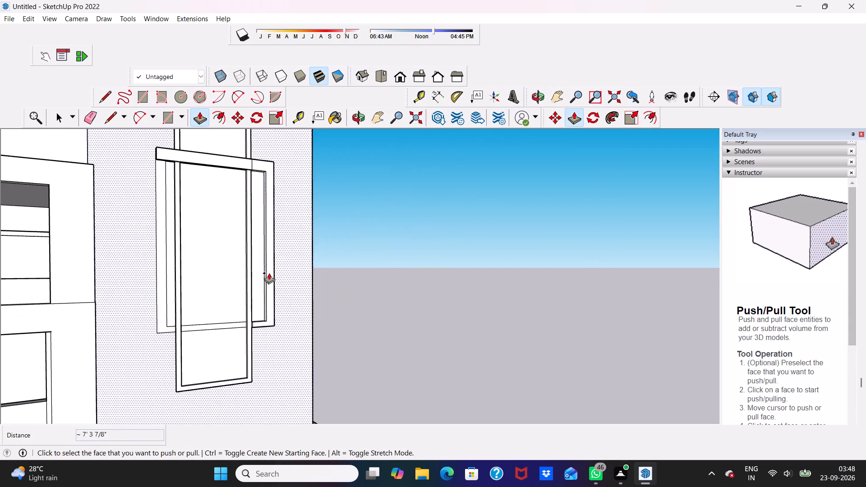
scroll(255, 315, "up", 17)
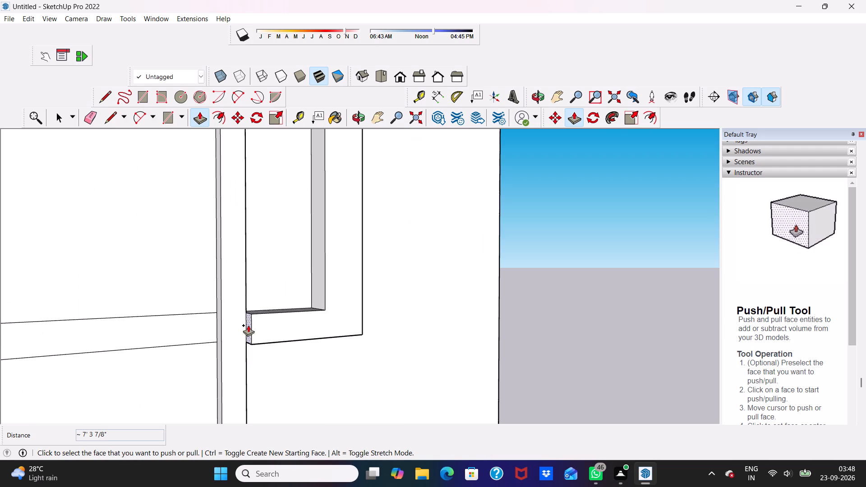
left_click(248, 325)
scroll(225, 320, "down", 6)
scroll(162, 319, "up", 1)
scroll(162, 319, "down", 11)
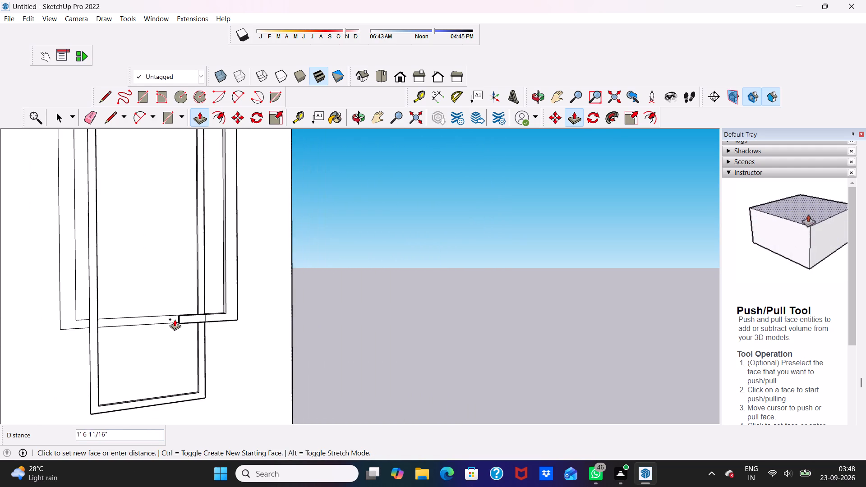
scroll(133, 321, "up", 2)
scroll(64, 334, "up", 2)
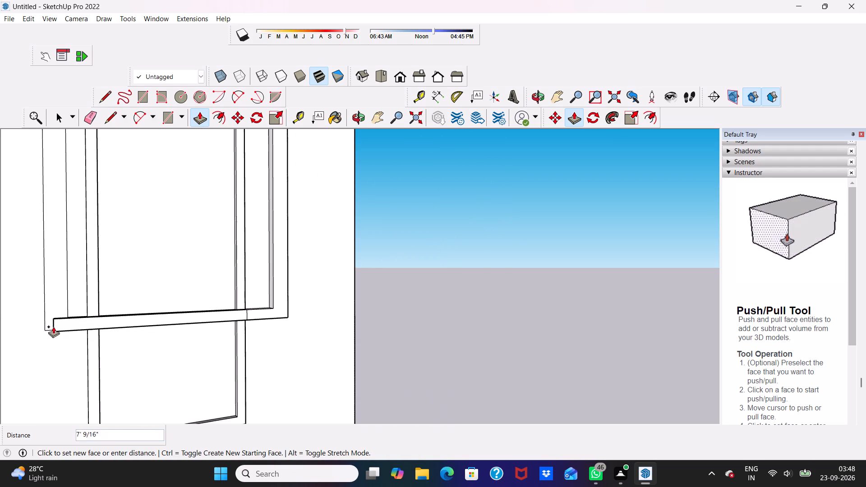
scroll(53, 326, "up", 9)
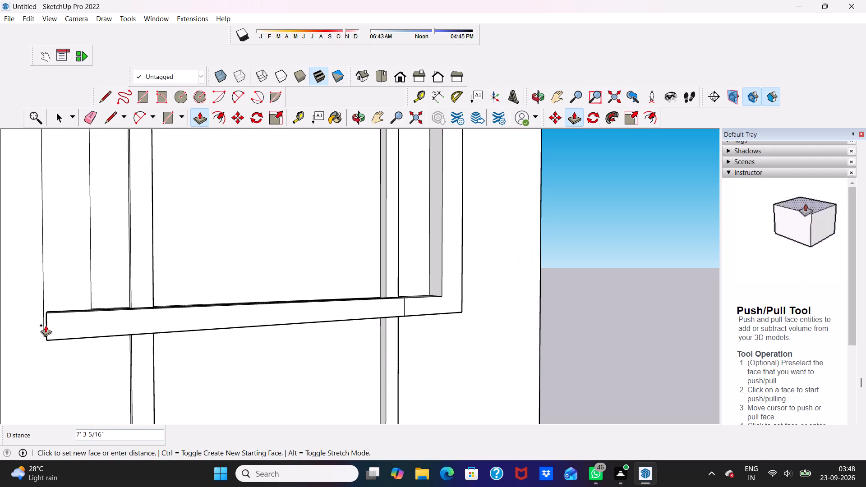
left_click(43, 323)
Pull the bottom bar's free end further outward in small increments to reach the crossing rectangle's far edge.
scroll(83, 295, "down", 5)
middle_click_drag(83, 295, 189, 294)
scroll(103, 330, "up", 3)
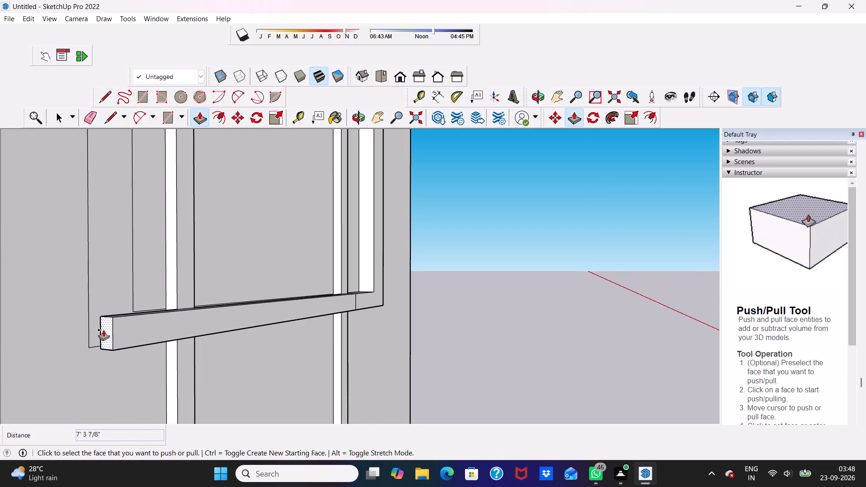
left_click_drag(103, 330, 94, 330)
left_click(91, 331)
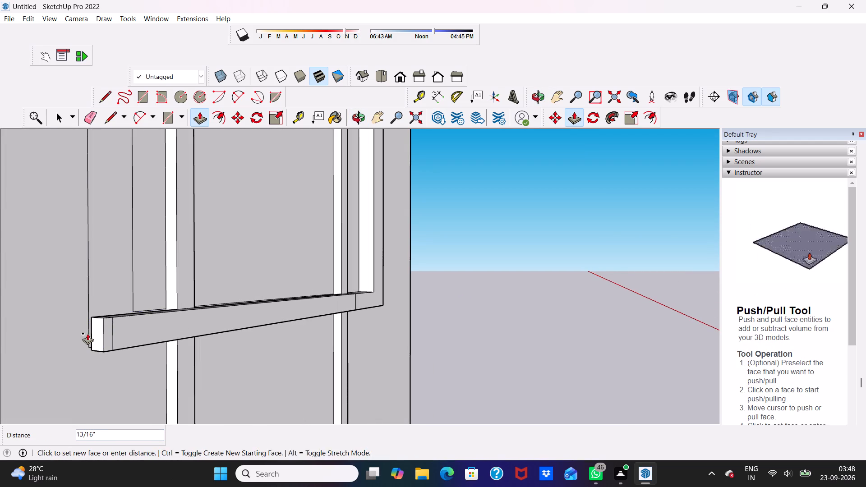
scroll(98, 330, "up", 2)
left_click_drag(98, 330, 91, 332)
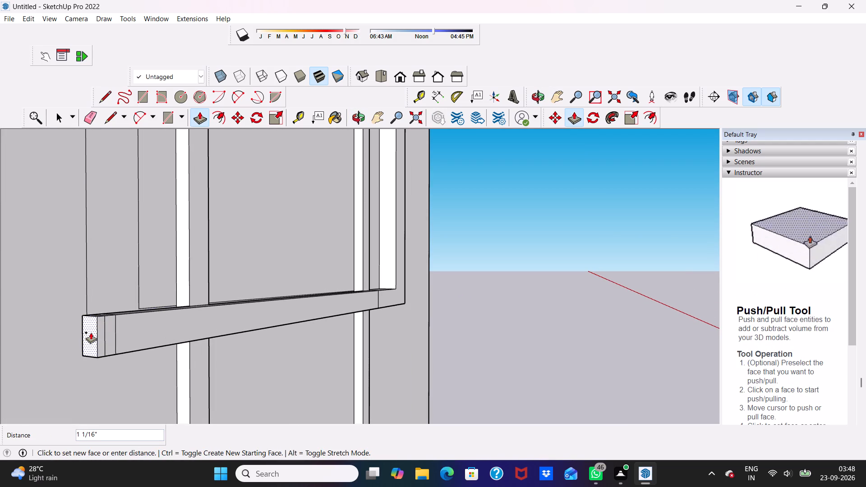
left_click_drag(91, 332, 93, 331)
Erase the leftover seam edges on the front and top faces near the bottom bar's free end.
scroll(91, 322, "down", 4)
middle_click_drag(138, 290, 121, 315)
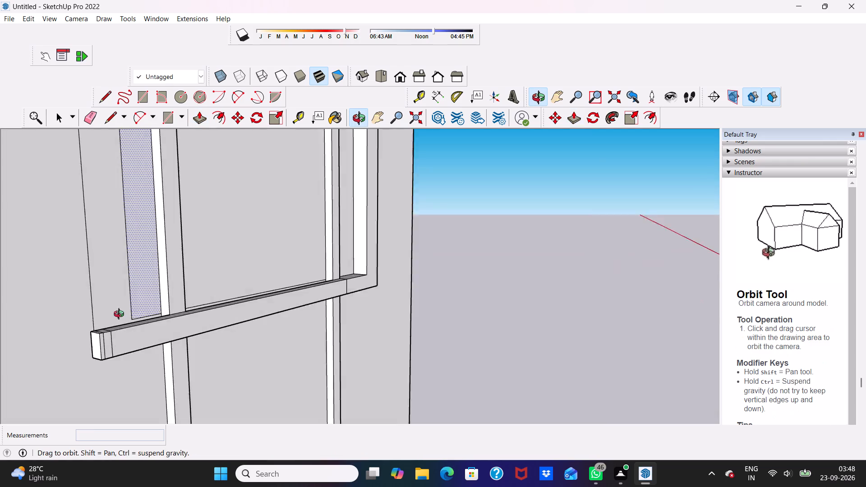
middle_click_drag(121, 315, 98, 344)
key("space")
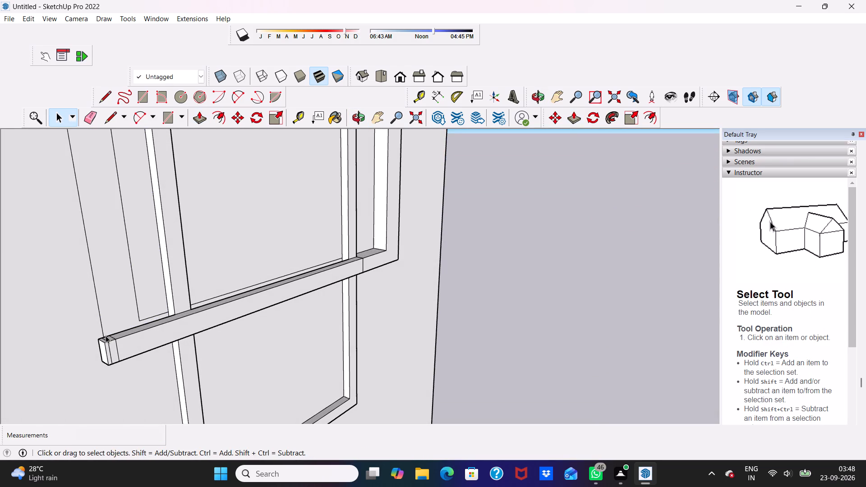
left_click(93, 117)
scroll(93, 326, "up", 4)
scroll(114, 358, "up", 2)
left_click(117, 354)
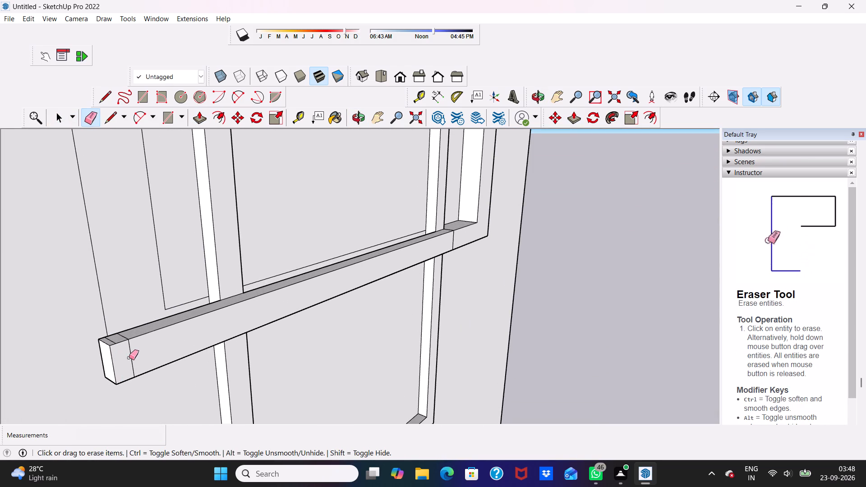
left_click(131, 357)
scroll(123, 346, "up", 5)
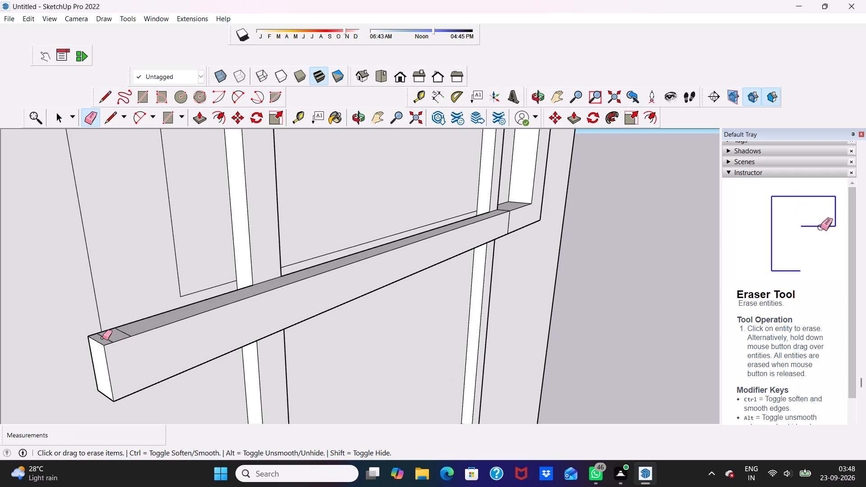
left_click(104, 339)
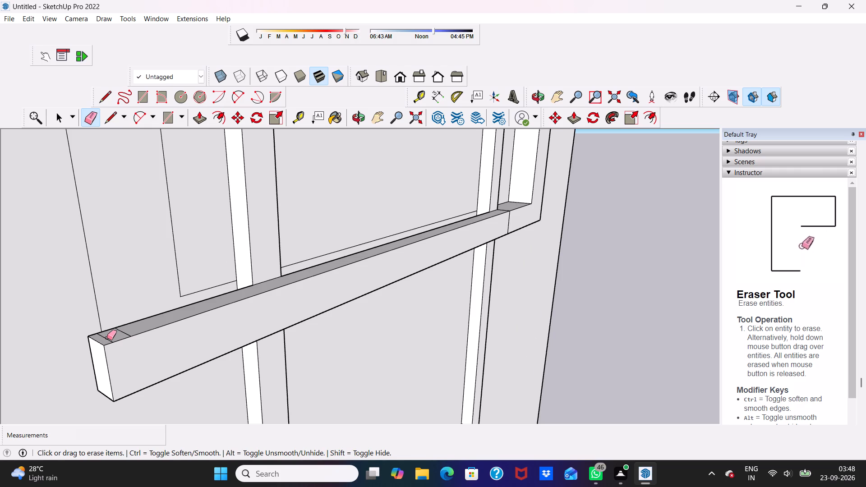
left_click(107, 338)
left_click(125, 335)
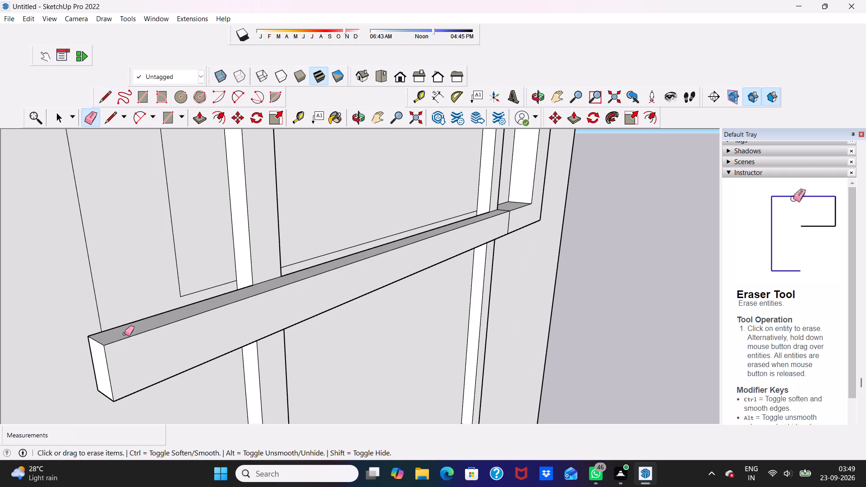
Draw a line across the bottom bar's top face near its free end, marking off the missing upright's footprint.
scroll(94, 340, "down", 6)
scroll(212, 334, "down", 10)
key("space")
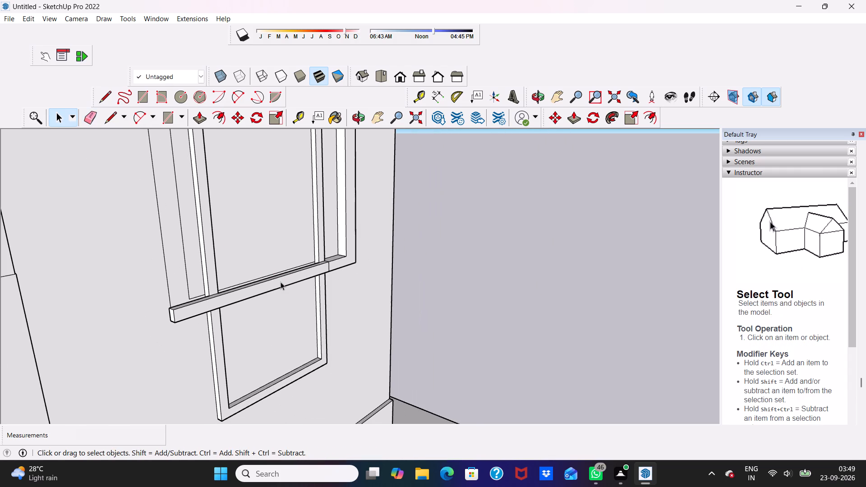
scroll(232, 164, "down", 1)
scroll(233, 209, "up", 5)
scroll(158, 146, "up", 1)
left_click(111, 117)
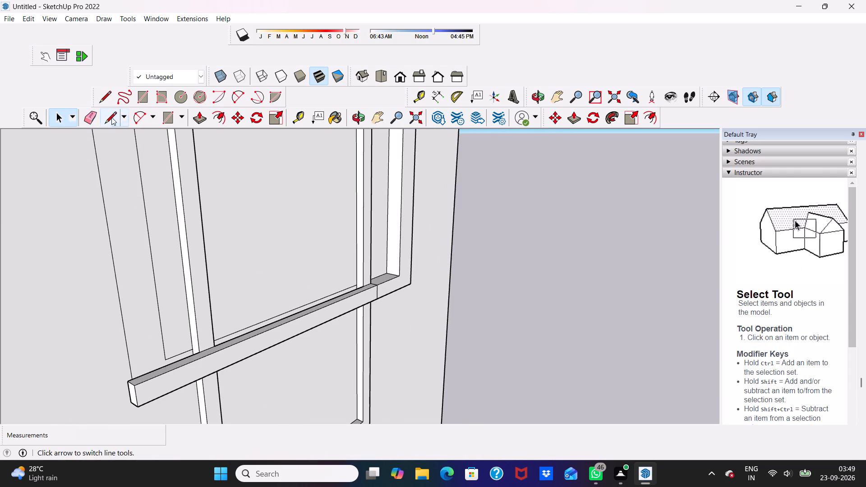
scroll(174, 310, "up", 4)
left_click(167, 389)
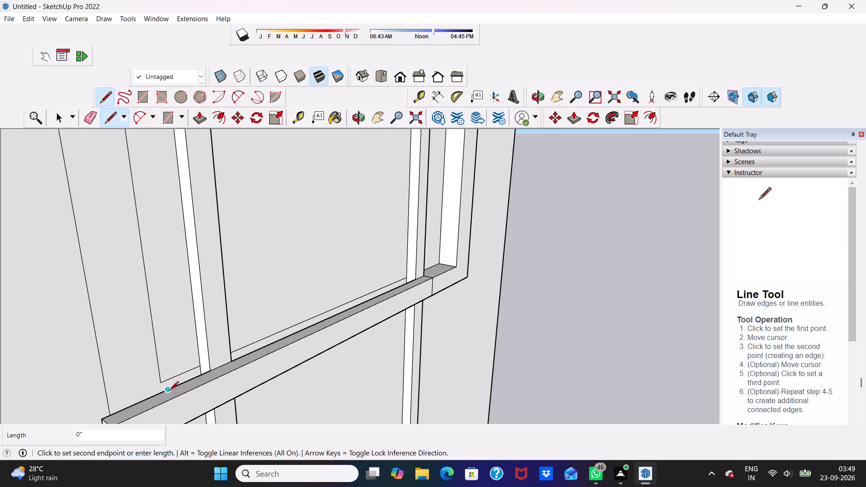
left_click(174, 399)
scroll(229, 337, "down", 2)
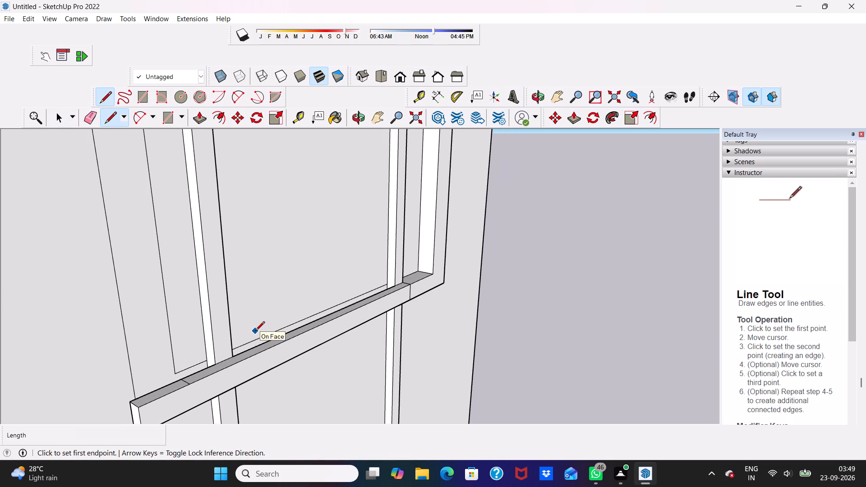
key("space")
Push/Pull the marked end section of the bottom bar up about 13' 6 7/16" to the top bar, closing the crossing frame.
left_click(170, 387)
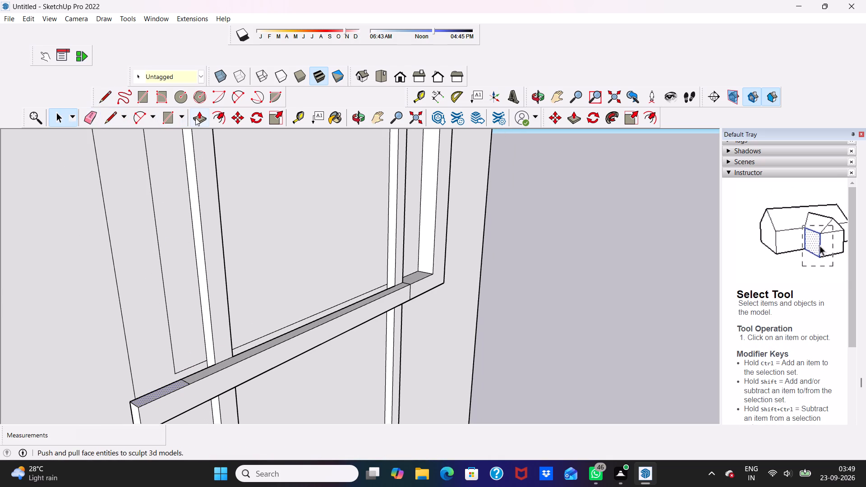
left_click(195, 118)
left_click(163, 387)
scroll(157, 364, "down", 2)
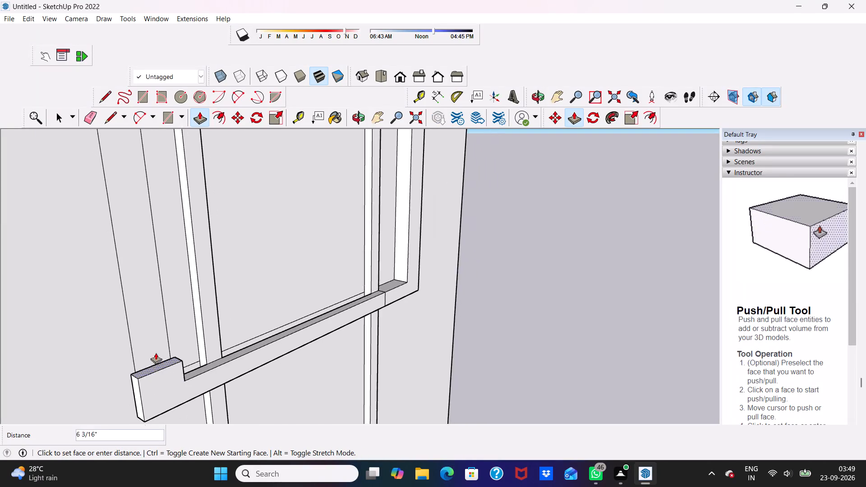
scroll(156, 353, "down", 12)
scroll(134, 259, "up", 1)
scroll(137, 236, "down", 15)
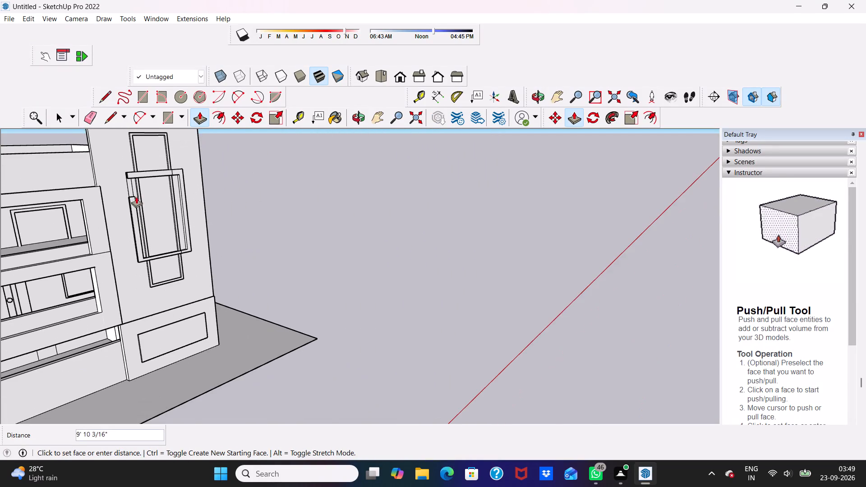
scroll(138, 186, "up", 14)
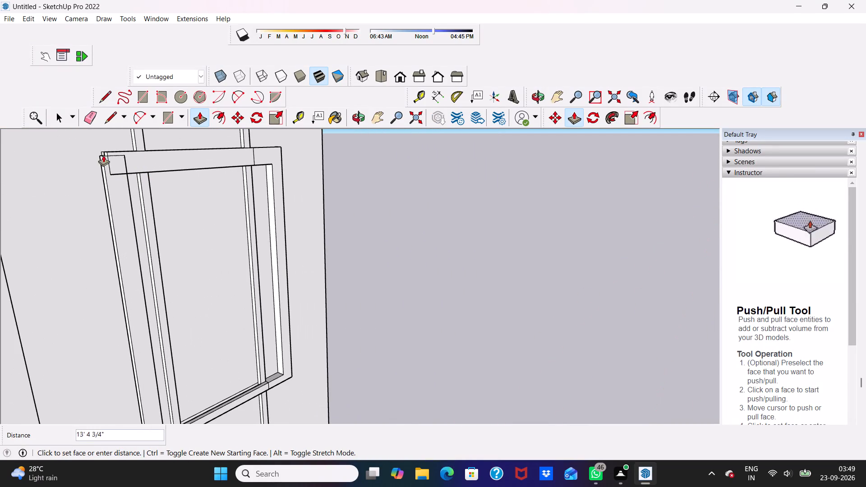
left_click(105, 154)
scroll(117, 161, "down", 5)
middle_click_drag(152, 180, 72, 175)
scroll(234, 182, "up", 4)
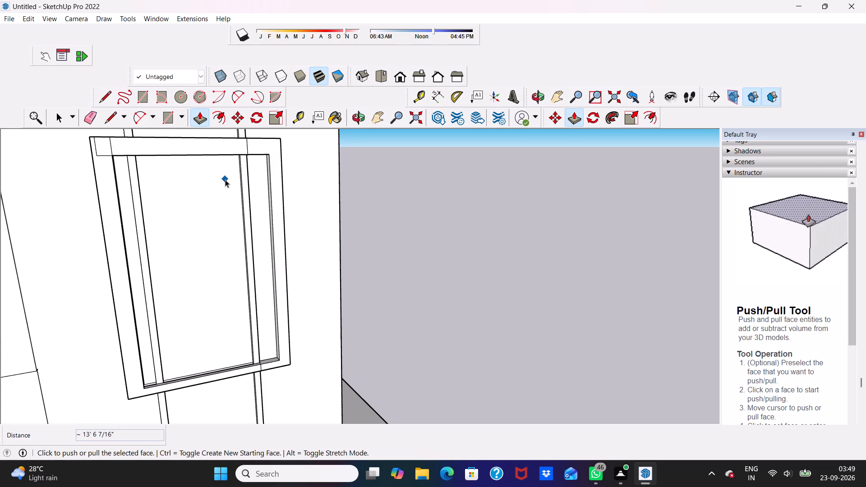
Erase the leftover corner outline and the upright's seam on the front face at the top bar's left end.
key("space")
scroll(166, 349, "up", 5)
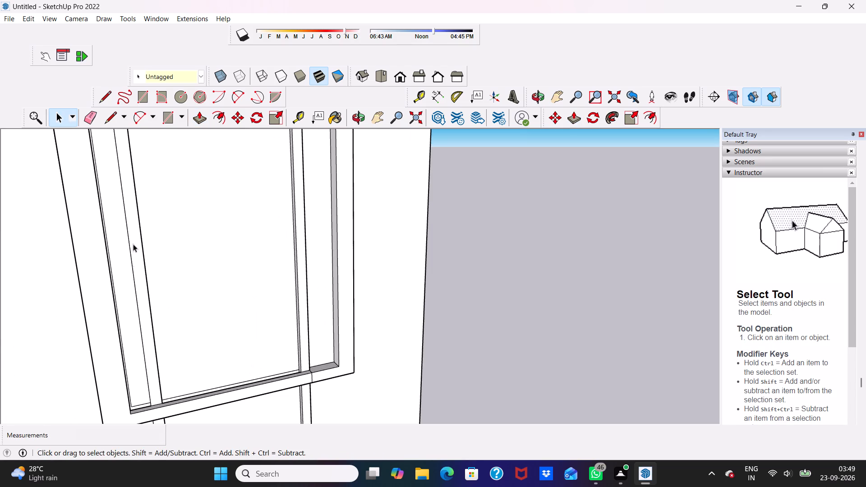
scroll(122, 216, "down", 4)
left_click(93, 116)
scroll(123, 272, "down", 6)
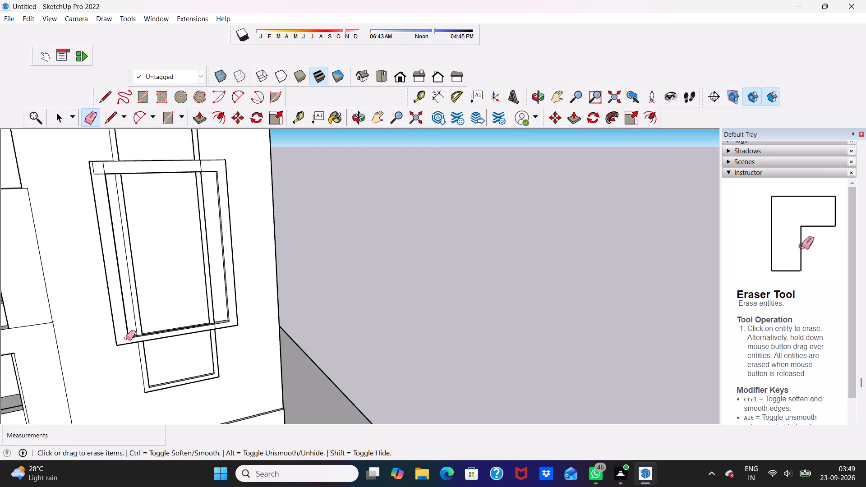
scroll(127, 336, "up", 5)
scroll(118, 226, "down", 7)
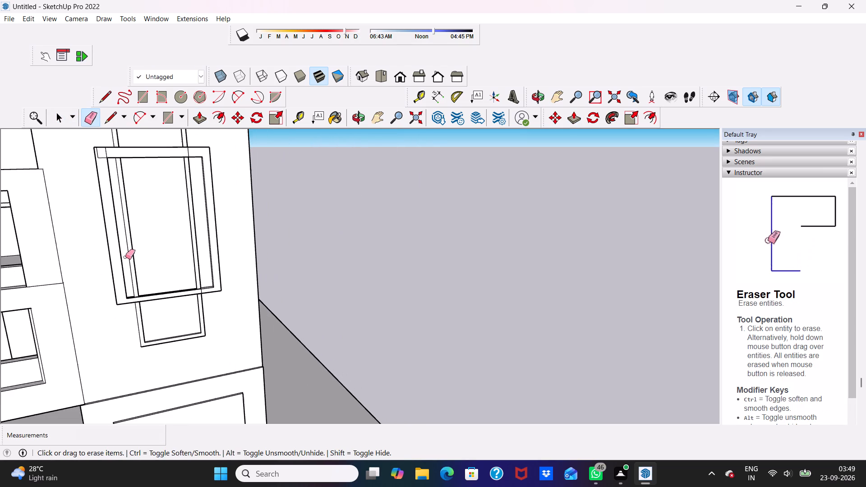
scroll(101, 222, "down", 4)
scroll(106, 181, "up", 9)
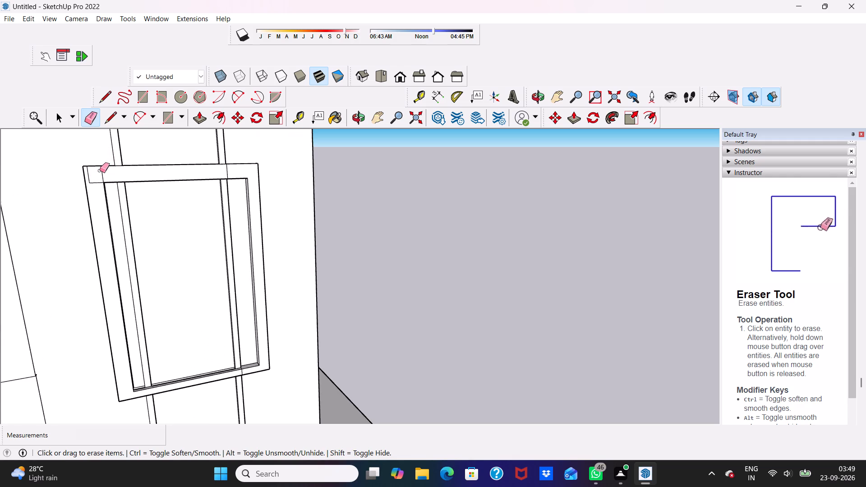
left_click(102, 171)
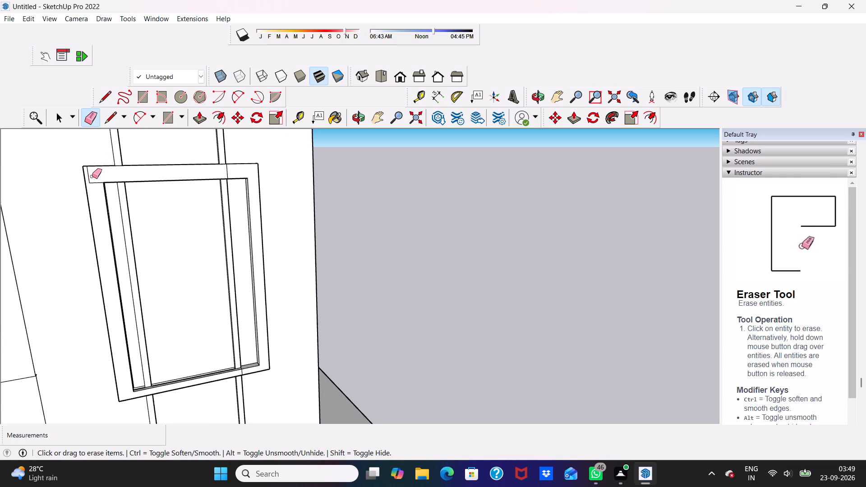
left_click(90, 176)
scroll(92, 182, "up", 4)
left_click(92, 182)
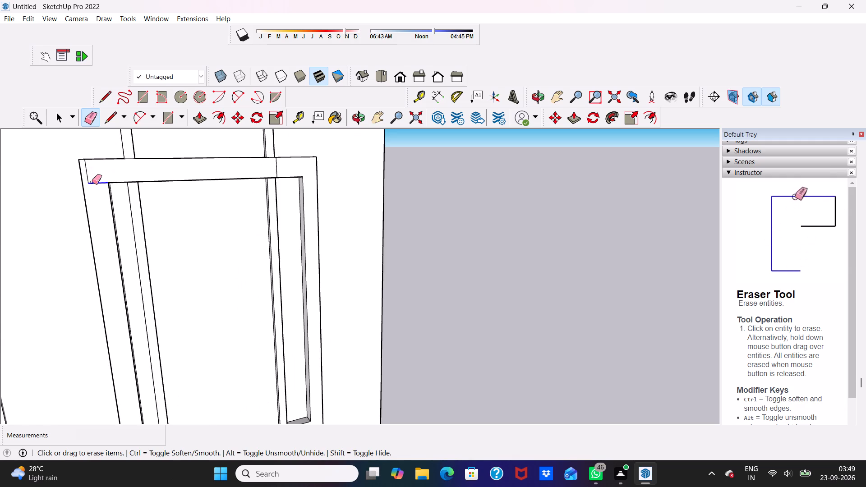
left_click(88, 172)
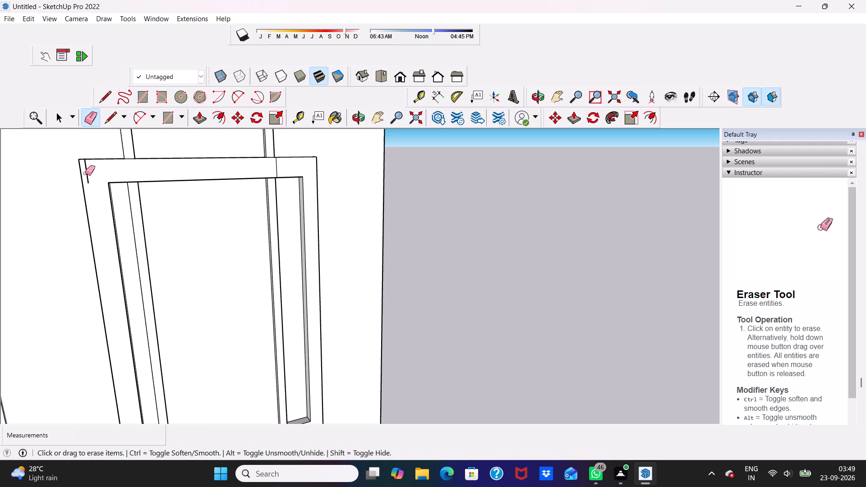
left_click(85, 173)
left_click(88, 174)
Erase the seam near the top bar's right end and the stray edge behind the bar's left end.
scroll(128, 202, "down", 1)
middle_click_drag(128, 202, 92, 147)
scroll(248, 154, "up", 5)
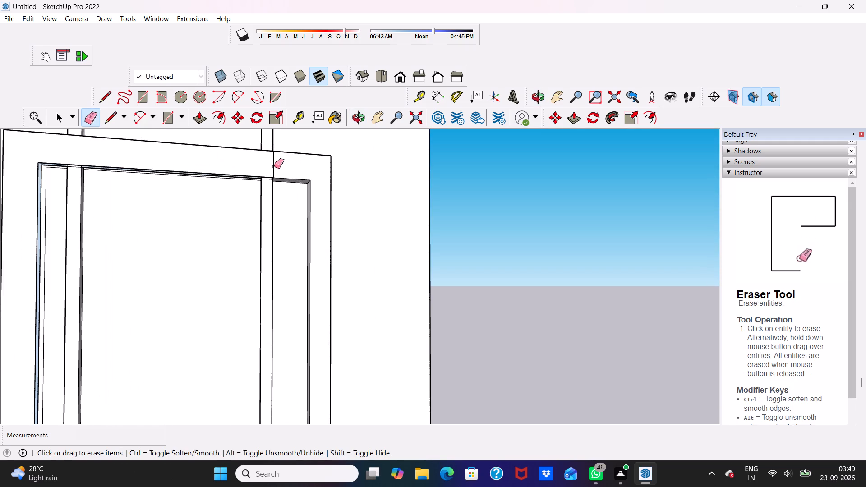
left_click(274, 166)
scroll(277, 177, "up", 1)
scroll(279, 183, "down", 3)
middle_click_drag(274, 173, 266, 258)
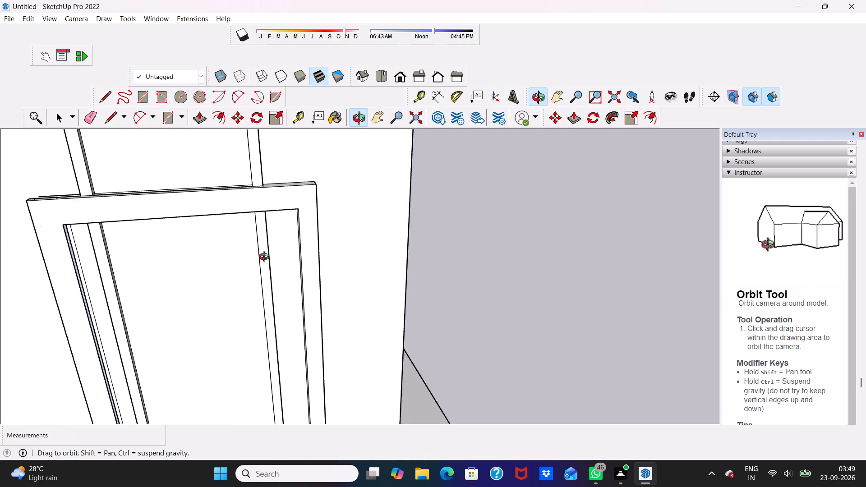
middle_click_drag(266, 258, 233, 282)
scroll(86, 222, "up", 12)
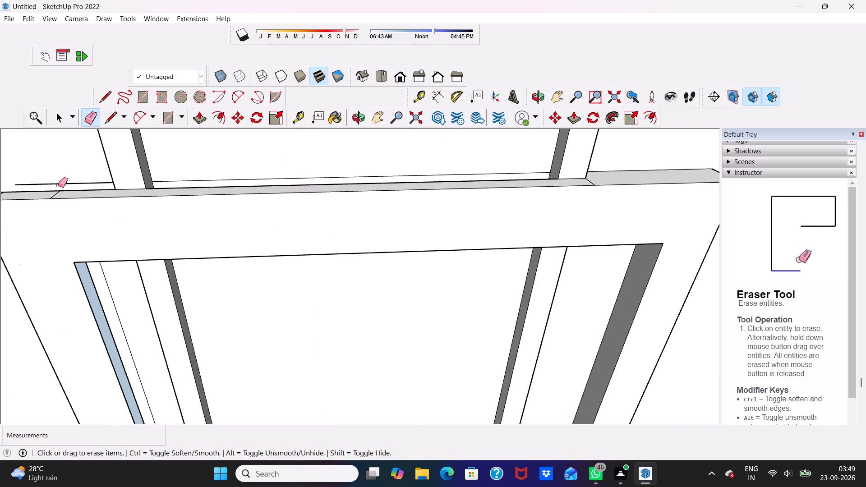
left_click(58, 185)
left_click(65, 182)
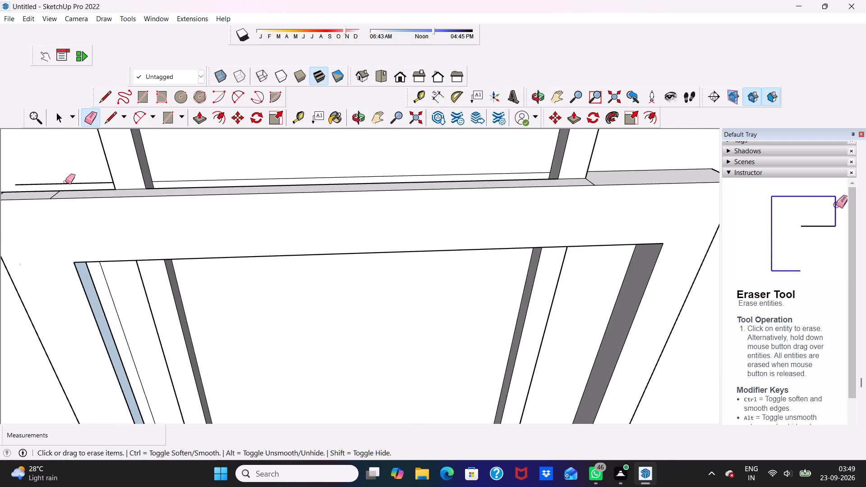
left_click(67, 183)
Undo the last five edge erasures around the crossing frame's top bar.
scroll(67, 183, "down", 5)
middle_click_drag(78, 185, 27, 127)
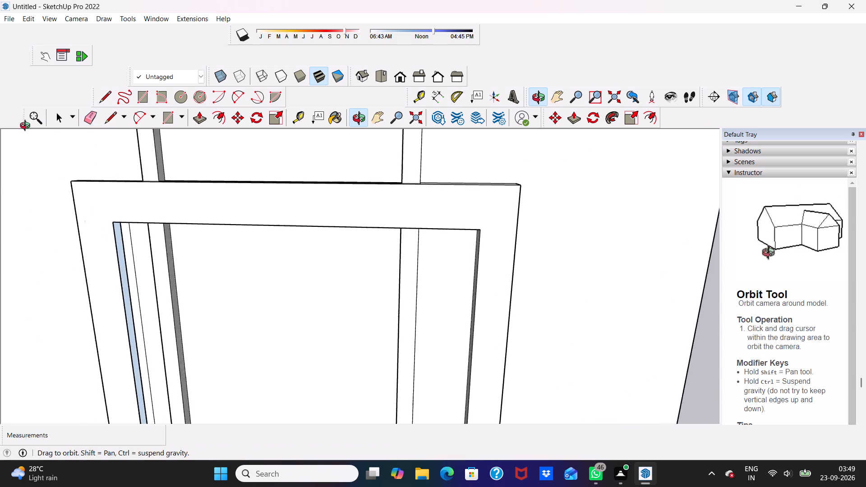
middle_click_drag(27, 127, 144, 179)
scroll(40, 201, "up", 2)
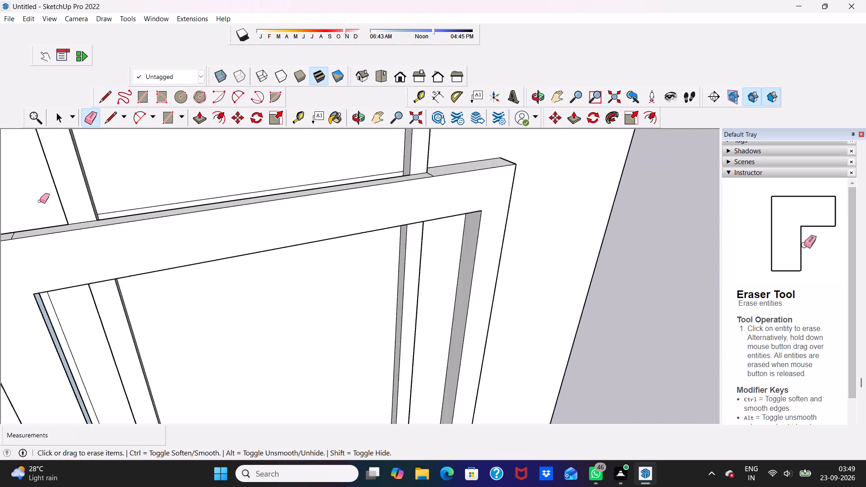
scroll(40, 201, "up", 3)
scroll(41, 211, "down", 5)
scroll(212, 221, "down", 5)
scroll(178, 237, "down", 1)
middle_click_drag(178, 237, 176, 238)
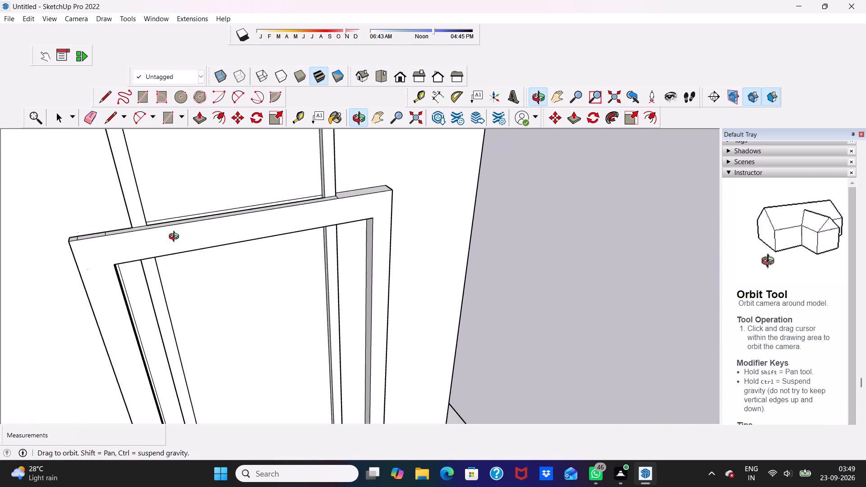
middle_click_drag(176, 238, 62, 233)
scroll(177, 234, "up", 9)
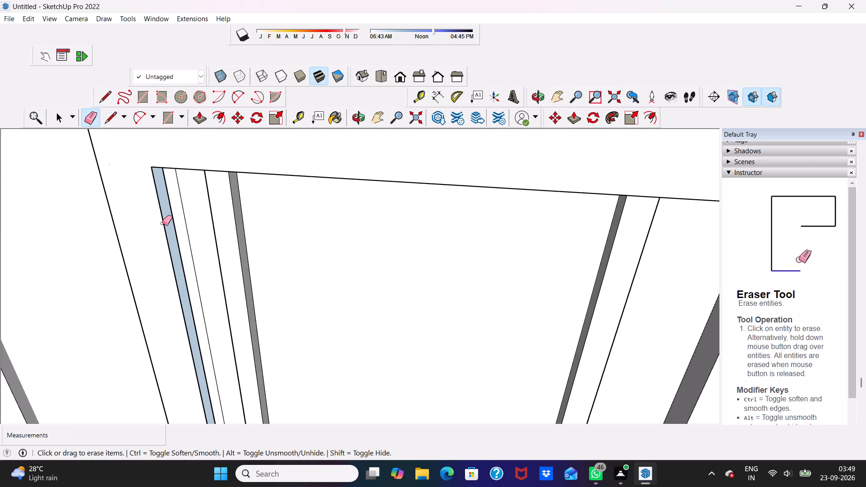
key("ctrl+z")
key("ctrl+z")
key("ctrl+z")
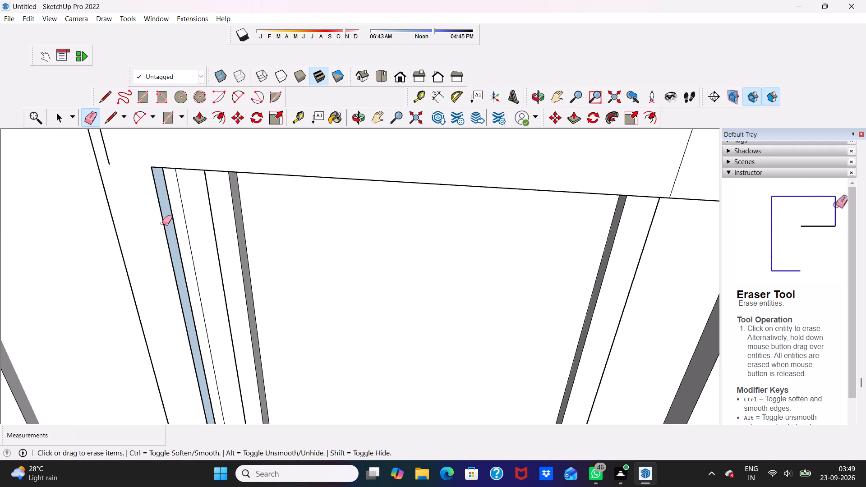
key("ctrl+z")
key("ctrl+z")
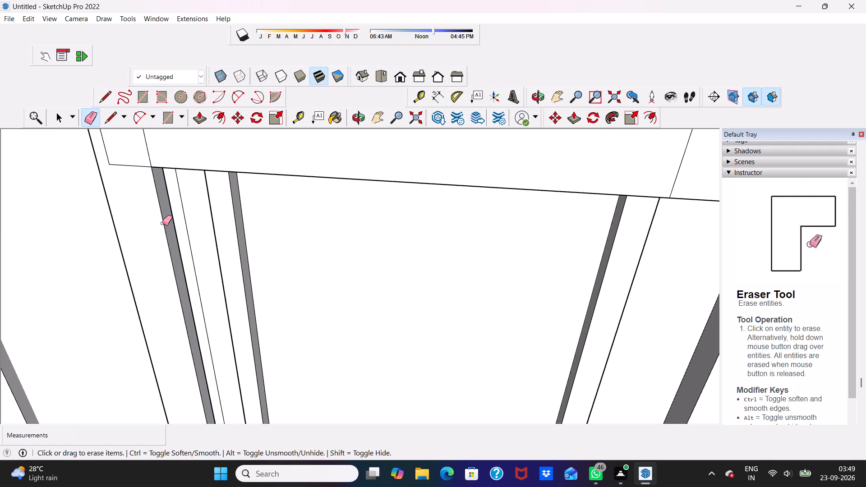
Erase the two leftover outline edges on the front face at the crossing frame's upper-left corner.
scroll(105, 156, "up", 1)
left_click(115, 165)
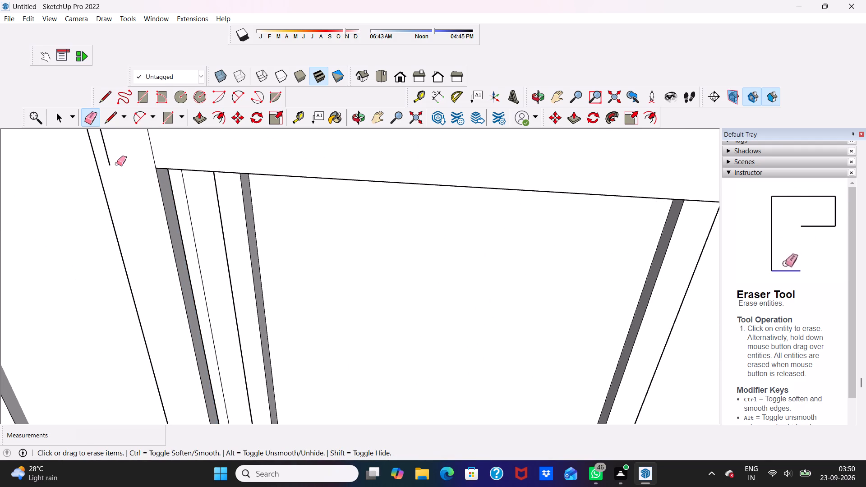
left_click(108, 156)
scroll(108, 156, "down", 16)
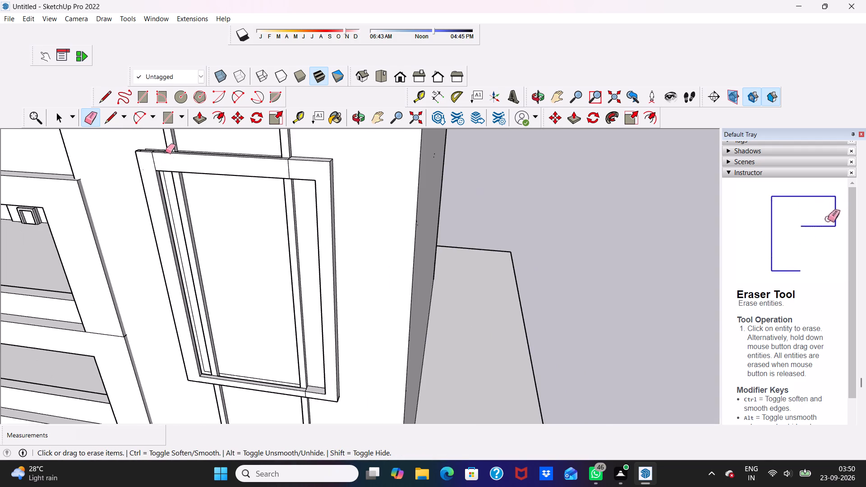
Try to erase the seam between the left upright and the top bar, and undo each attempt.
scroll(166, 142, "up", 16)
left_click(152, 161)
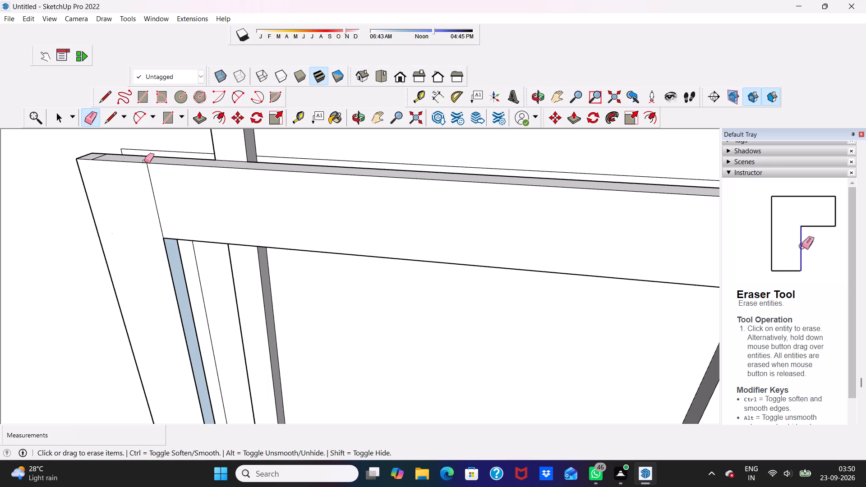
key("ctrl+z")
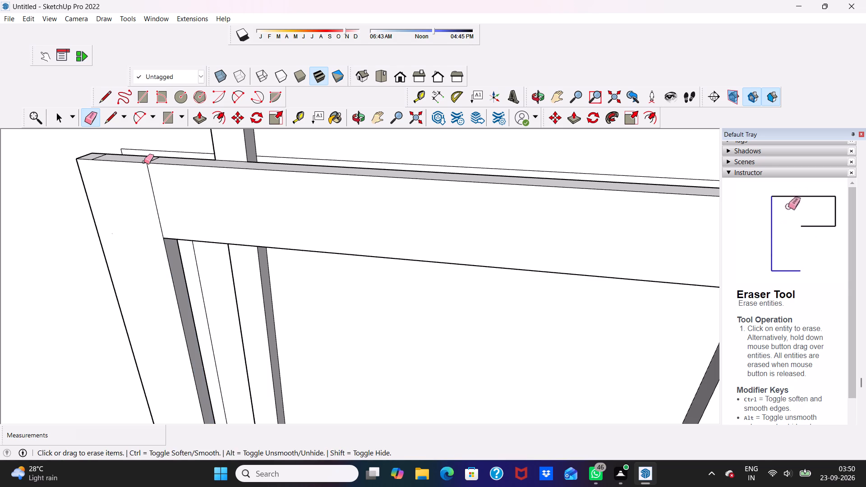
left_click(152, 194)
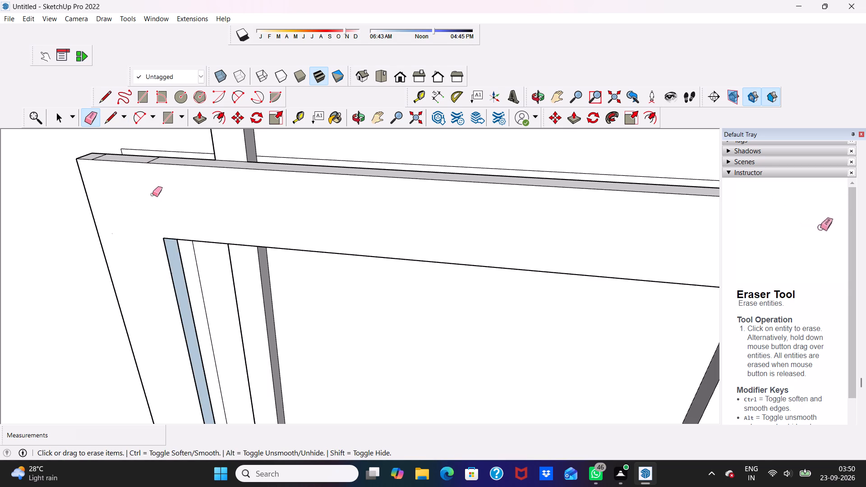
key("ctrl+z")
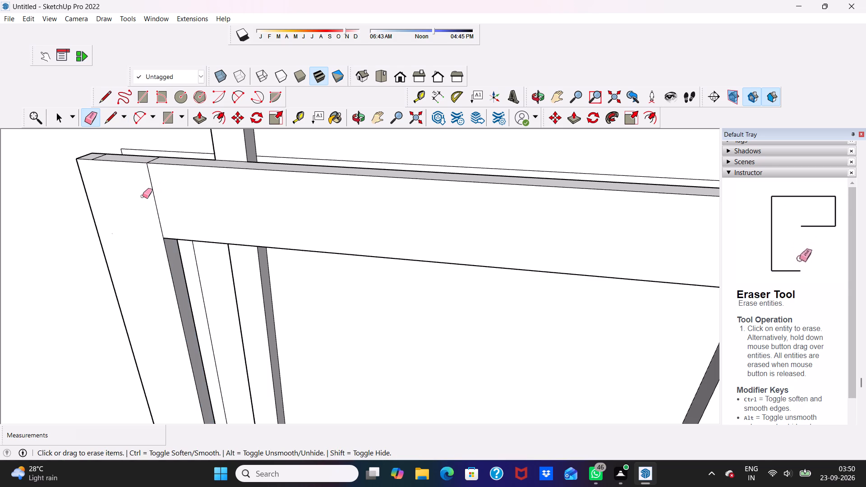
Erase the outer seam on the top bar's upper face at its left end and the front seam near its right end.
scroll(159, 214, "up", 3)
scroll(108, 141, "up", 3)
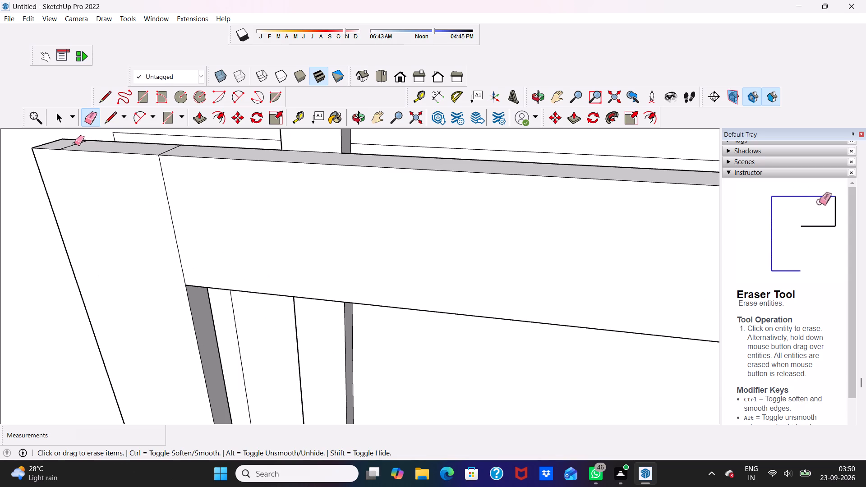
left_click(74, 143)
scroll(74, 150, "down", 6)
scroll(189, 178, "up", 1)
scroll(192, 190, "down", 11)
scroll(457, 239, "up", 1)
scroll(463, 245, "down", 2)
scroll(501, 246, "down", 2)
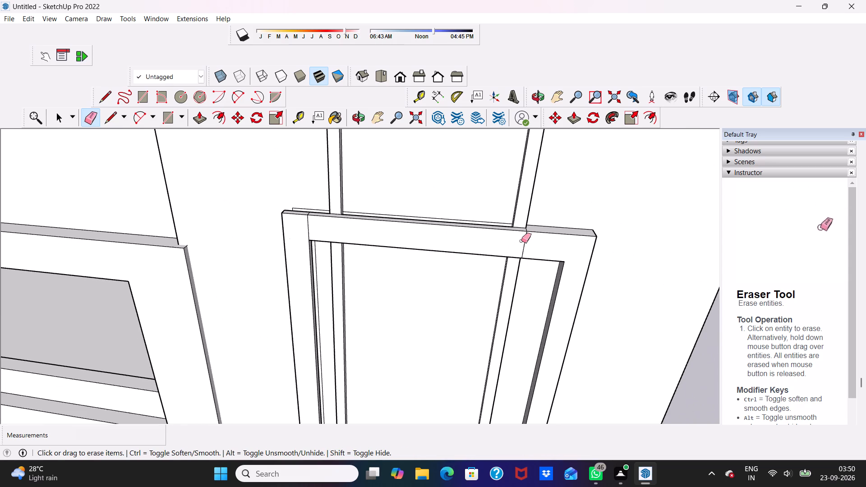
scroll(525, 239, "up", 1)
left_click(525, 237)
scroll(531, 232, "down", 5)
middle_click_drag(533, 235, 557, 188)
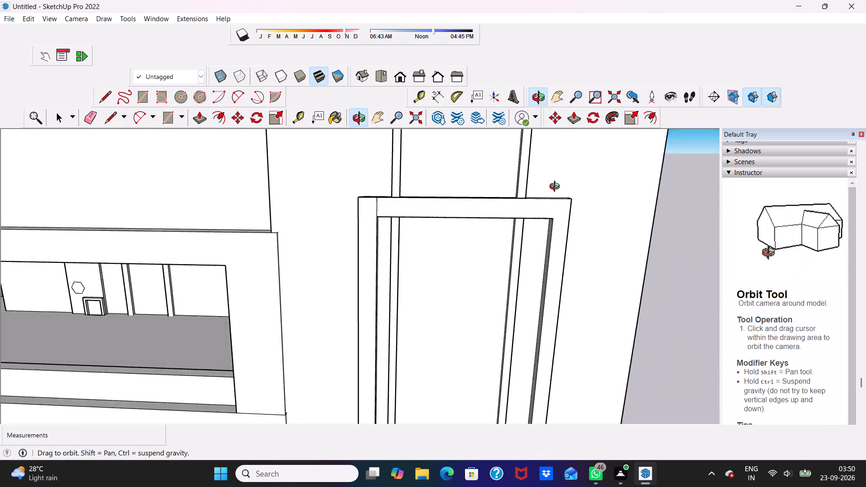
middle_click_drag(557, 188, 535, 128)
scroll(411, 257, "up", 5)
middle_click_drag(379, 212, 384, 165)
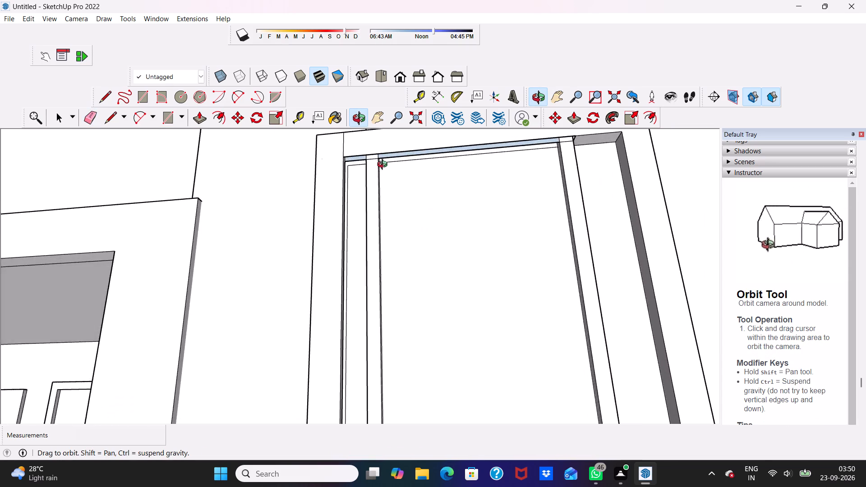
middle_click_drag(384, 165, 493, 228)
scroll(451, 239, "down", 3)
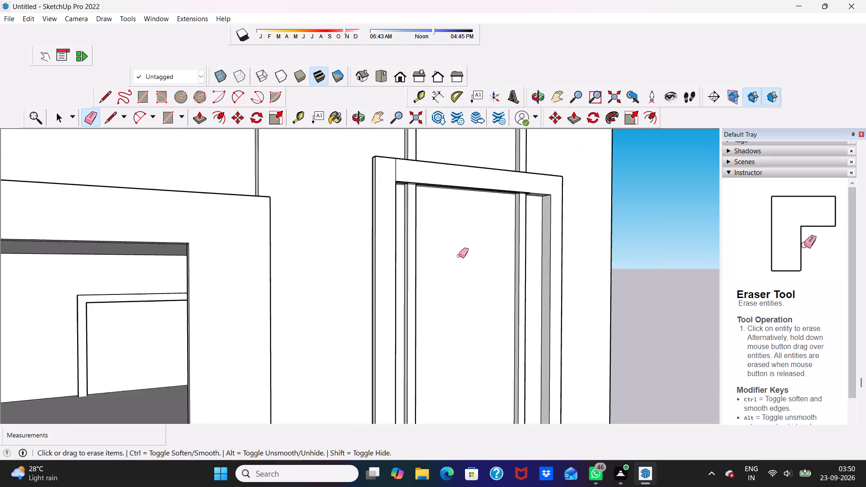
scroll(459, 256, "down", 5)
scroll(474, 250, "up", 1)
Push/Pull the central panel face inside the crossing frame outward about 8 7/16".
key("space")
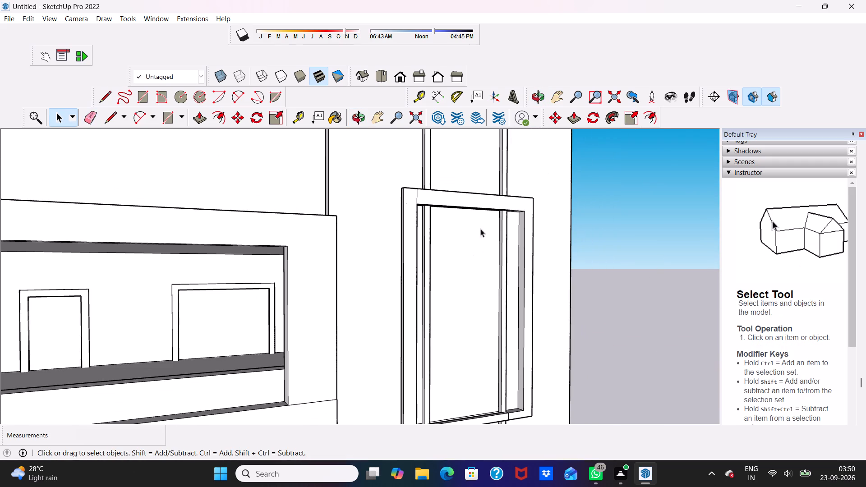
left_click(484, 265)
left_click(199, 116)
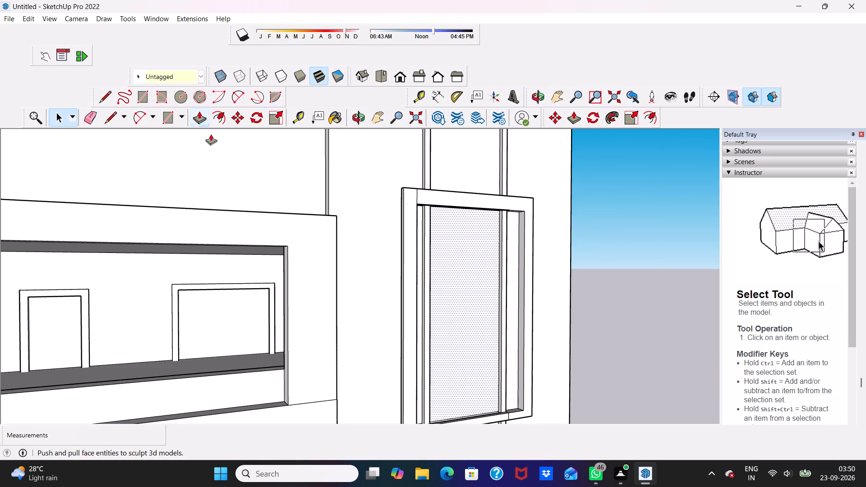
left_click(451, 242)
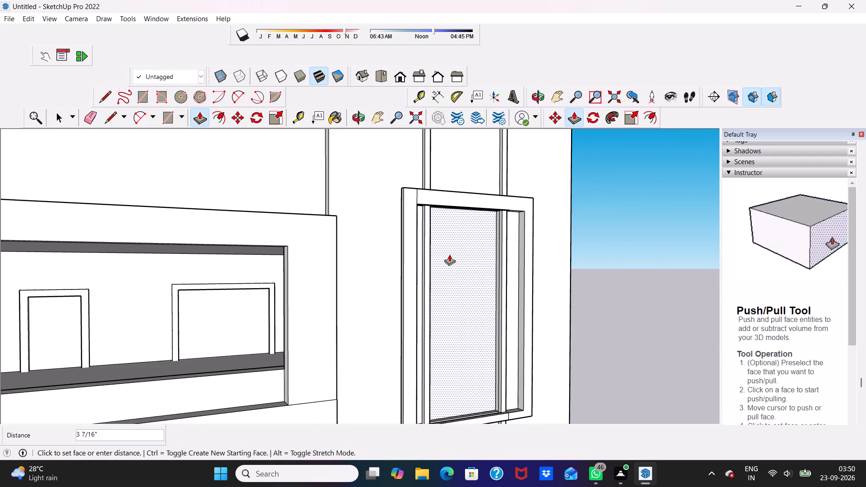
left_click(455, 291)
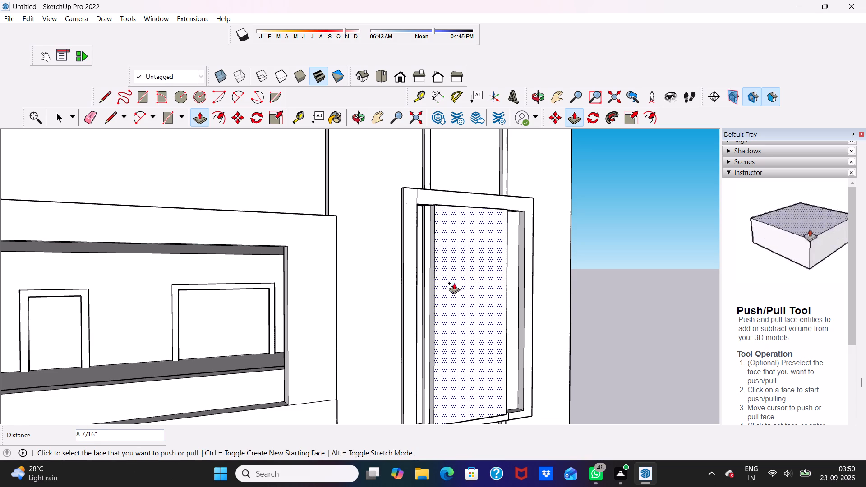
Push/Pull the raised panel's left side face about 1' 1 5/16" toward the crossing frame's left upright.
middle_click_drag(454, 283, 414, 283)
scroll(408, 276, "up", 8)
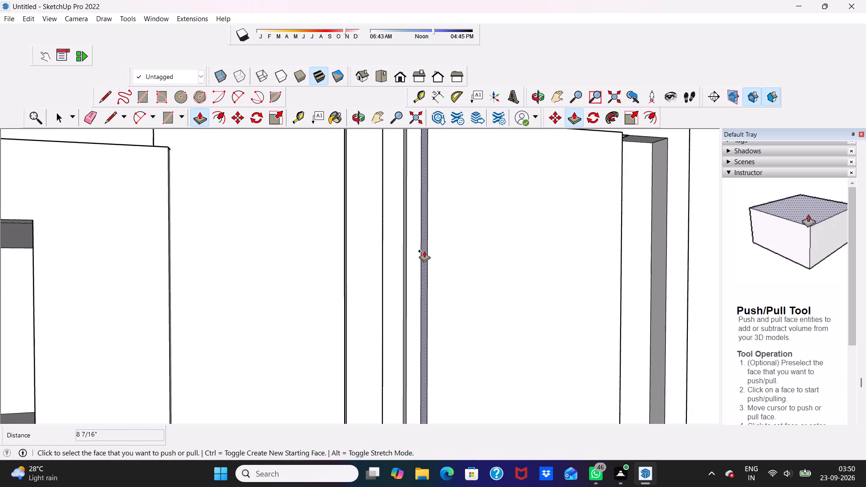
left_click(424, 251)
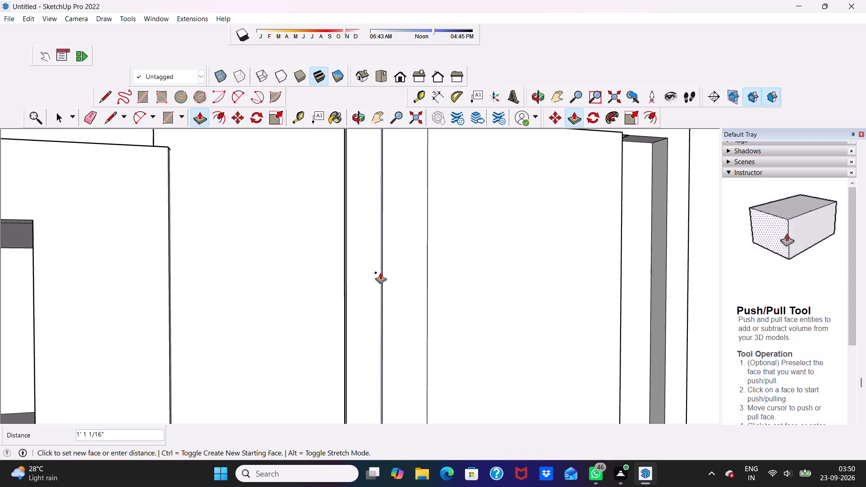
left_click(379, 272)
scroll(515, 278, "down", 4)
middle_click_drag(646, 289, 498, 310)
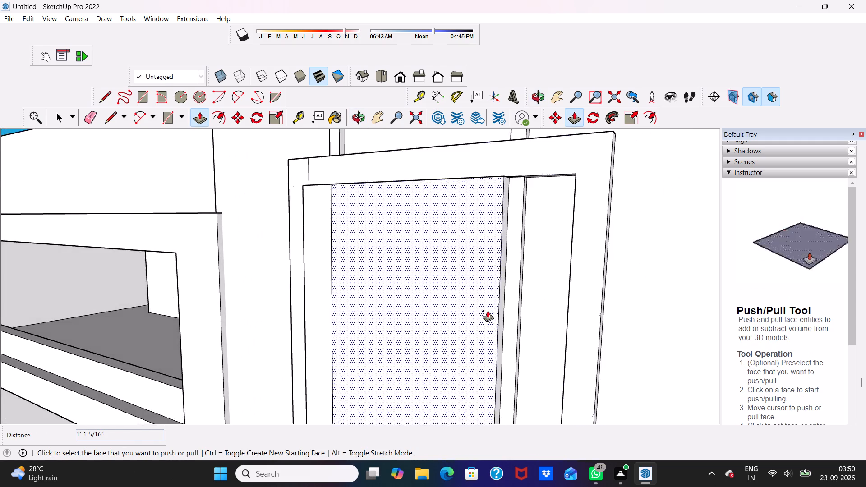
Push/Pull the raised panel's right side face about 2' 3 7/16" outward across the crossing frame's right upright.
scroll(512, 303, "up", 6)
left_click(498, 291)
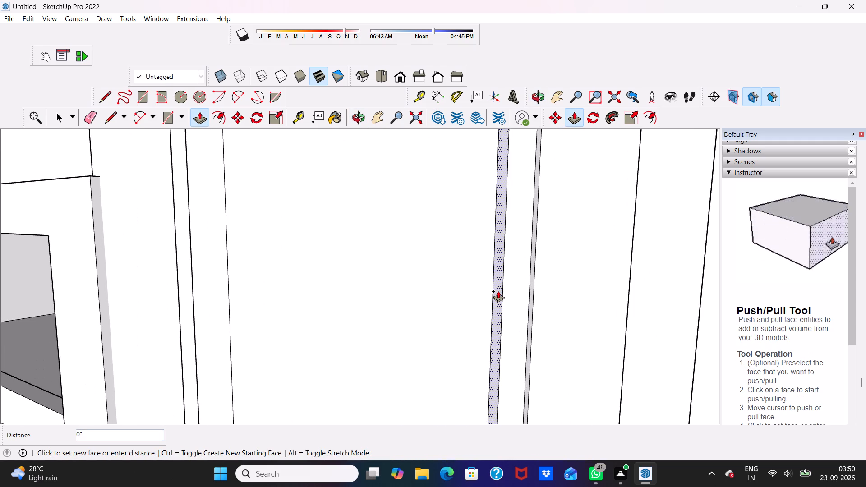
scroll(582, 300, "down", 6)
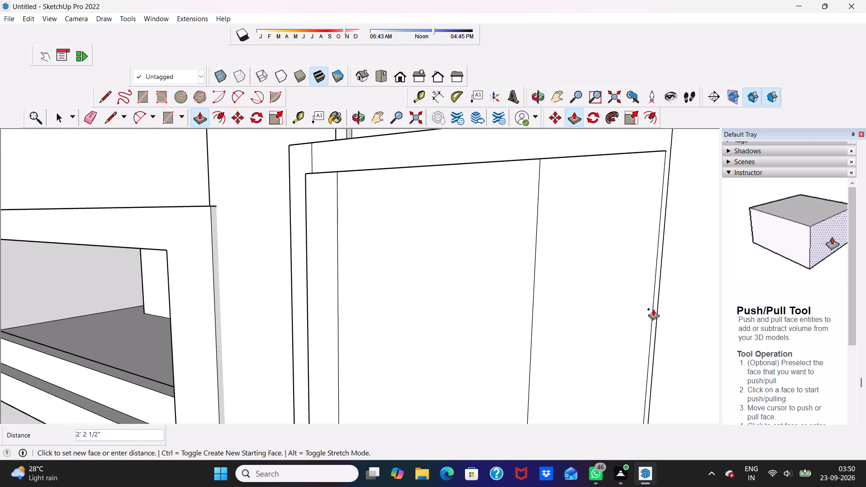
left_click(658, 310)
Push the raised panel's right side face back about 8 7/16" to clear the front of the right upright.
scroll(579, 298, "down", 4)
middle_click_drag(580, 297, 596, 290)
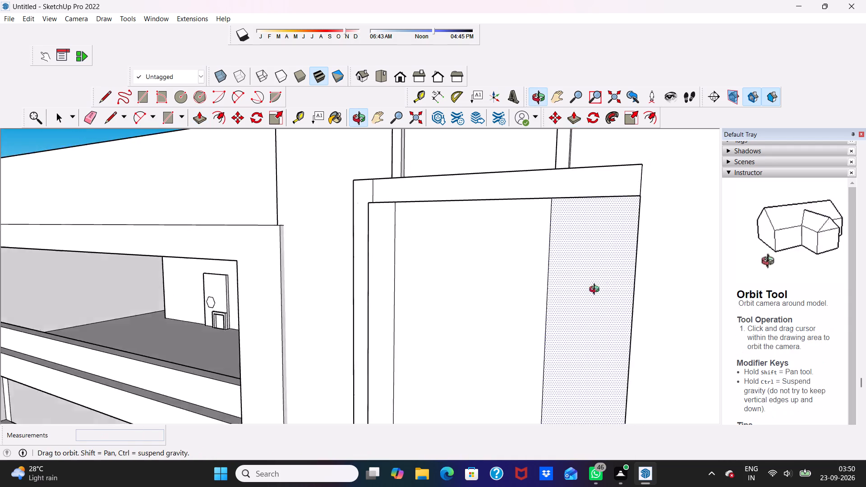
middle_click_drag(596, 290, 658, 284)
middle_click_drag(635, 294, 406, 278)
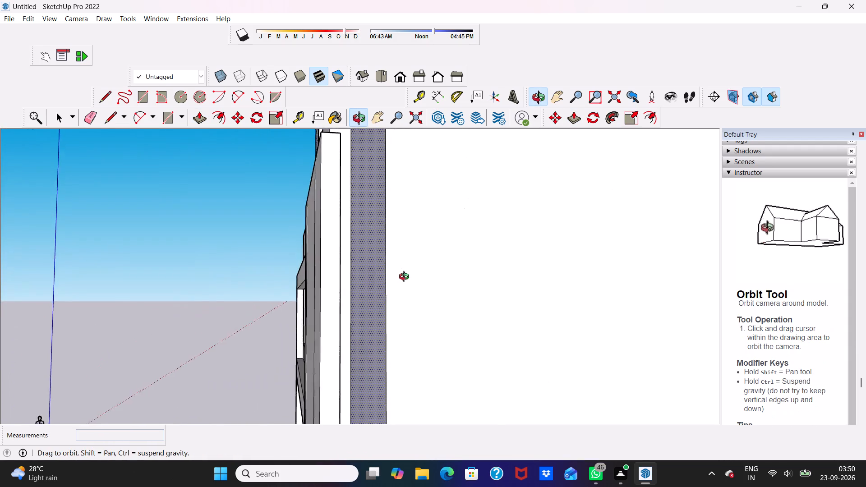
middle_click_drag(406, 278, 424, 288)
scroll(395, 215, "up", 1)
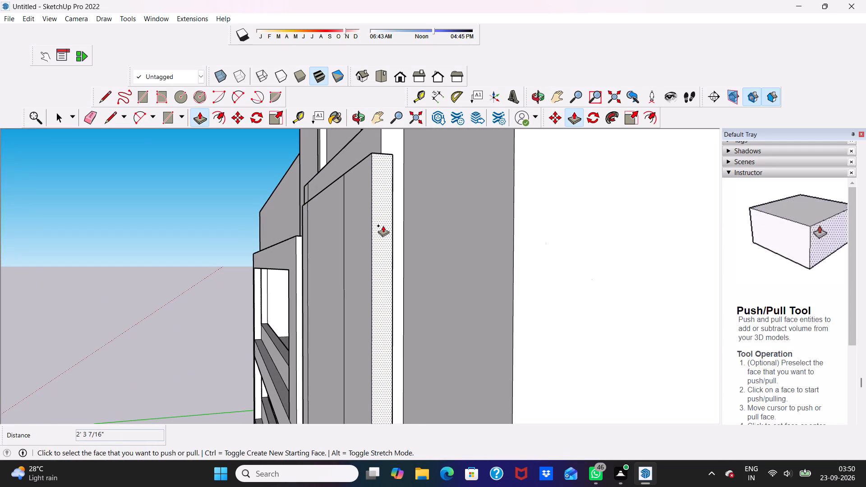
key("space")
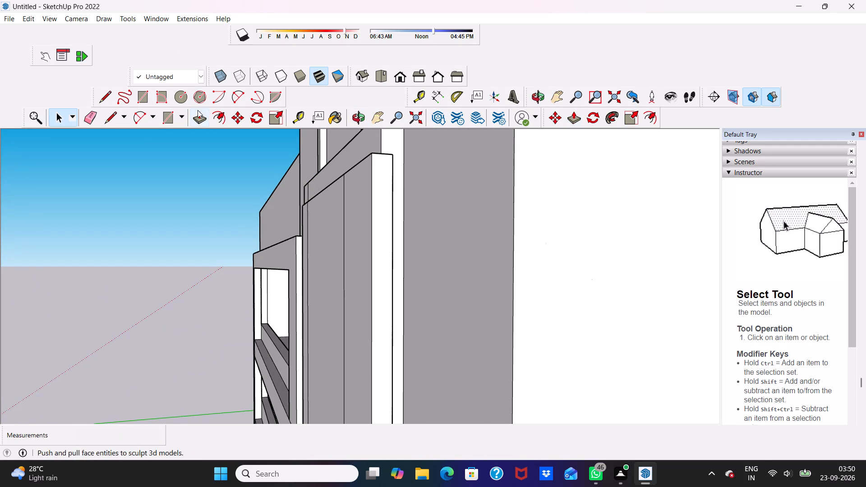
left_click(197, 114)
left_click_drag(382, 215, 364, 208)
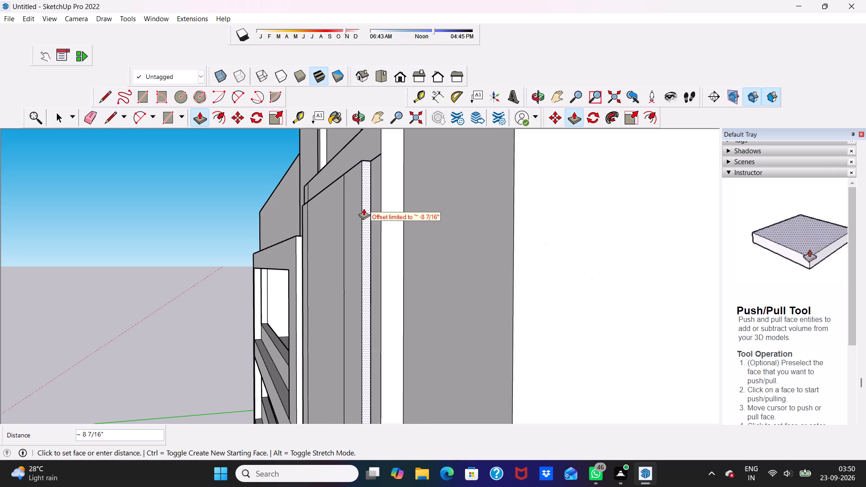
left_click_drag(364, 208, 346, 192)
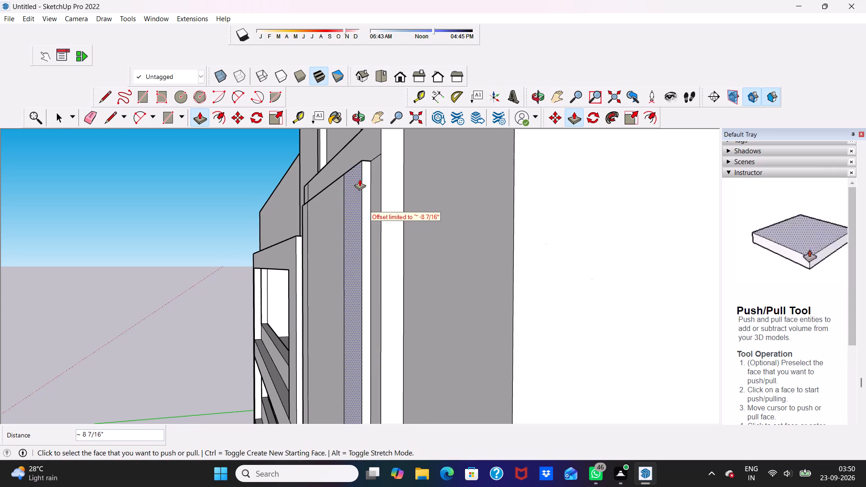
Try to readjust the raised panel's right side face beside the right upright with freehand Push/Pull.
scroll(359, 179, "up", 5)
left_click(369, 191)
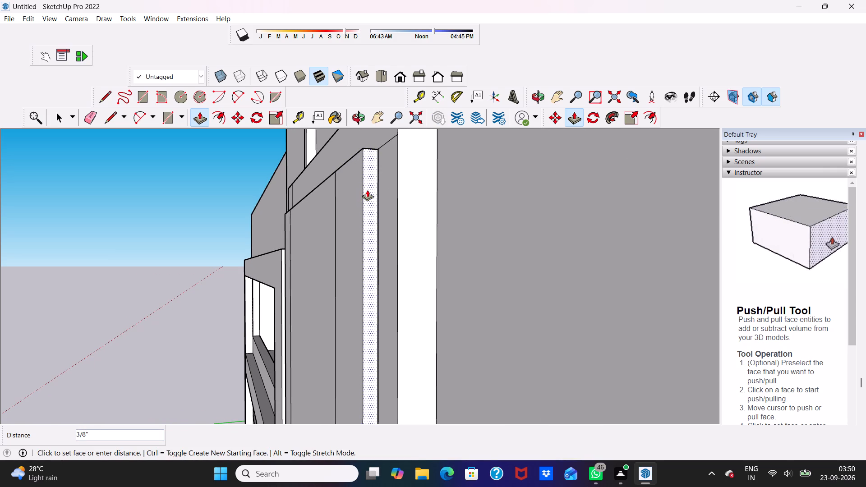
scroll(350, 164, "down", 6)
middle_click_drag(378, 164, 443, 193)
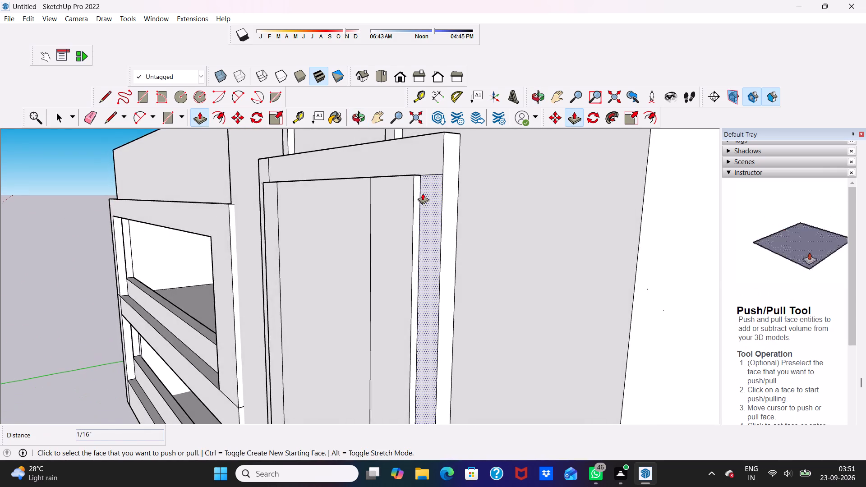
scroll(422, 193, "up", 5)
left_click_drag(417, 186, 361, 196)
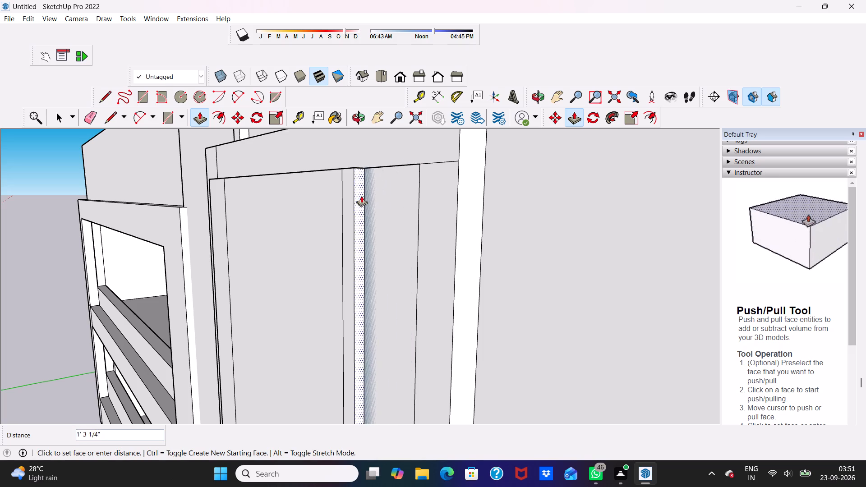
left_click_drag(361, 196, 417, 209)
Push/Pull the crossing frame's top bar front face outward about 2 7/16", and again about 2 1/16".
scroll(355, 169, "down", 5)
middle_click_drag(381, 167, 382, 167)
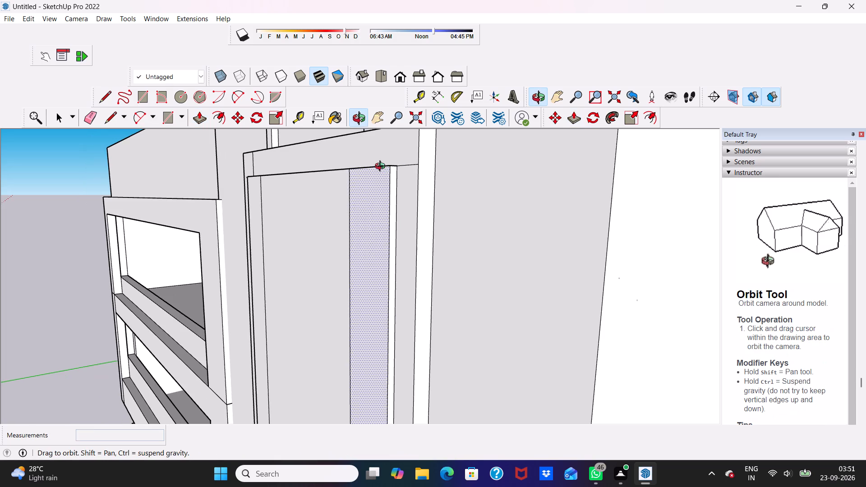
middle_click_drag(382, 167, 555, 202)
scroll(289, 201, "up", 5)
middle_click_drag(281, 179, 277, 225)
scroll(247, 155, "down", 5)
scroll(321, 151, "down", 2)
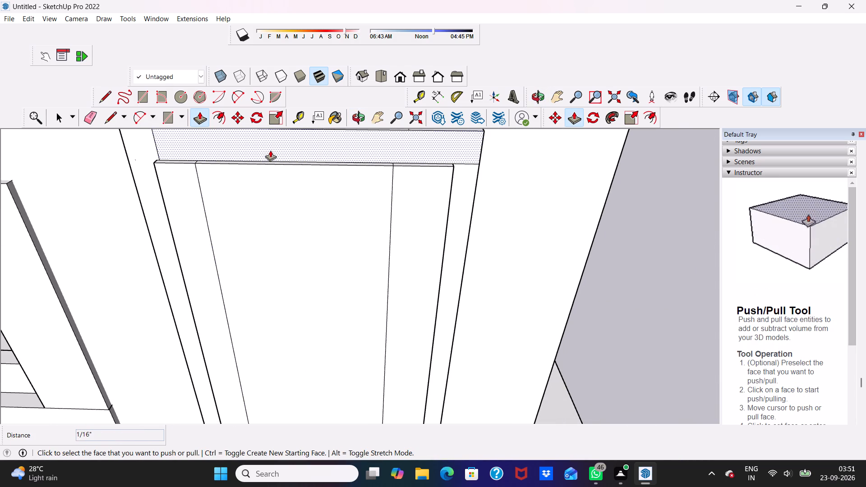
left_click(270, 150)
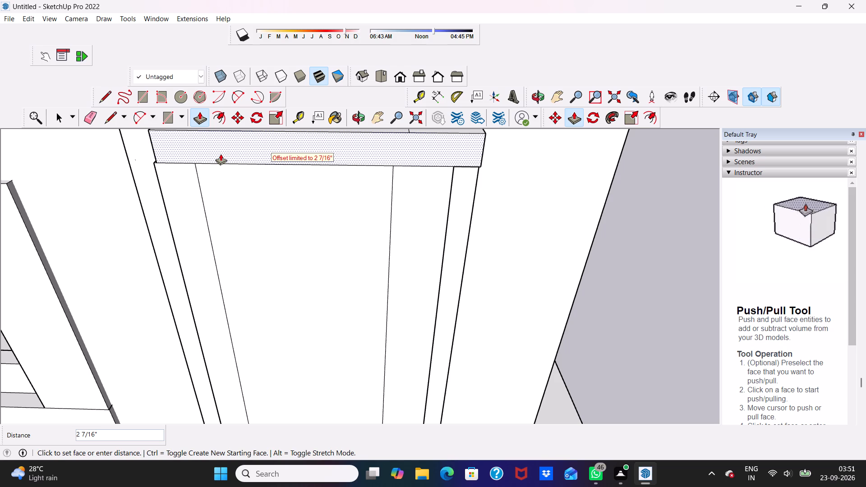
type("1'")
key("Return")
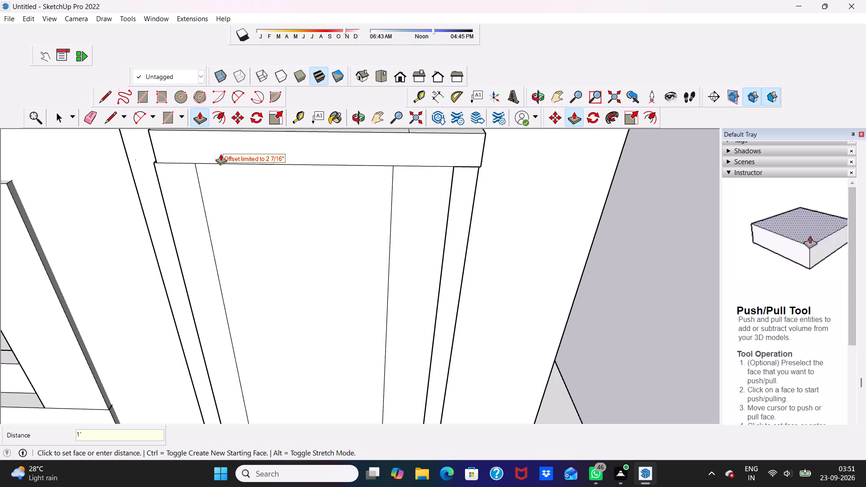
scroll(243, 162, "down", 2)
left_click(300, 146)
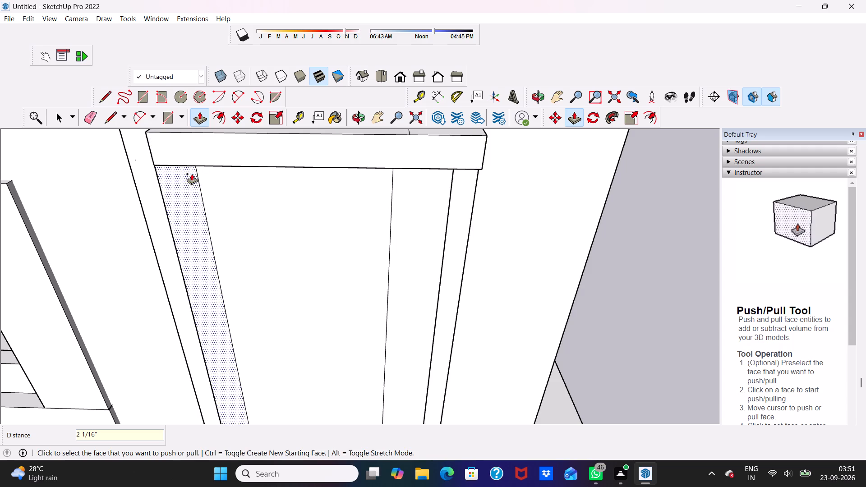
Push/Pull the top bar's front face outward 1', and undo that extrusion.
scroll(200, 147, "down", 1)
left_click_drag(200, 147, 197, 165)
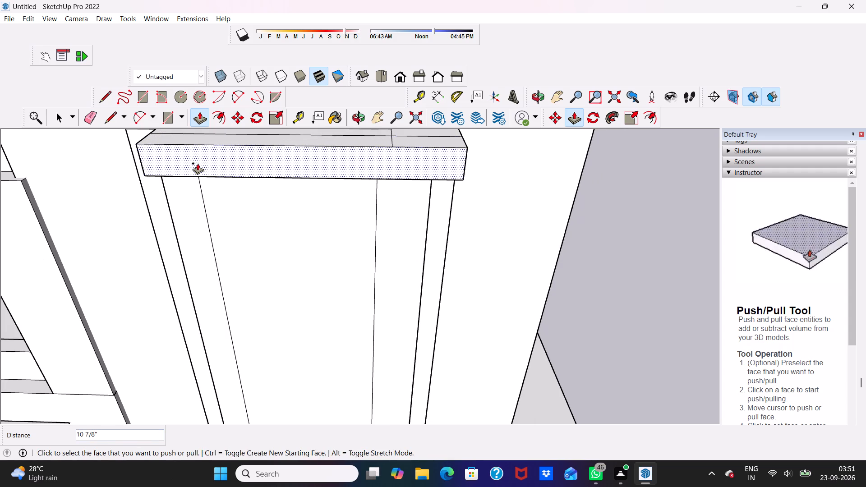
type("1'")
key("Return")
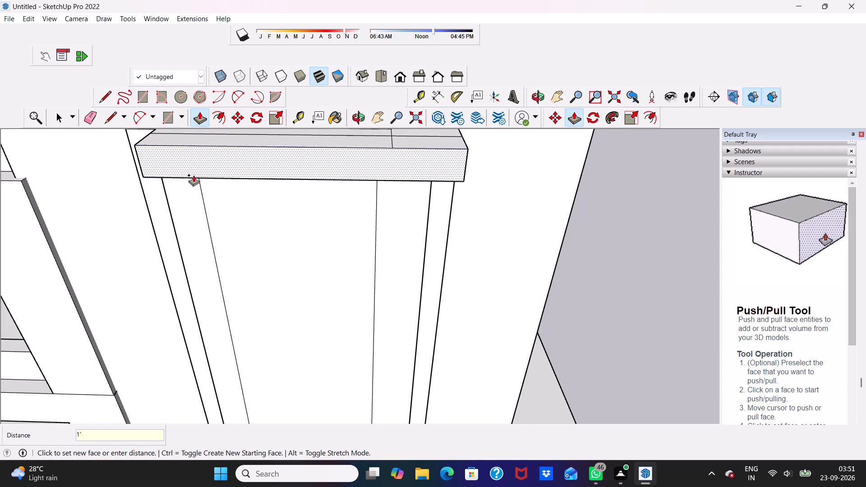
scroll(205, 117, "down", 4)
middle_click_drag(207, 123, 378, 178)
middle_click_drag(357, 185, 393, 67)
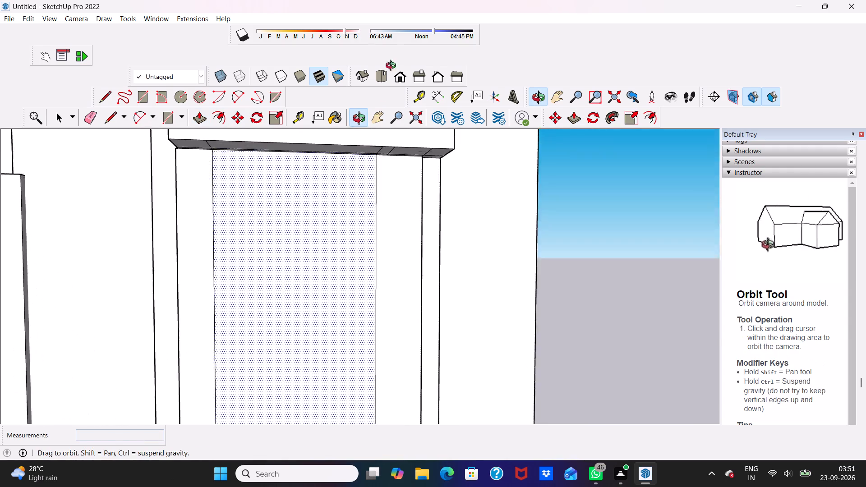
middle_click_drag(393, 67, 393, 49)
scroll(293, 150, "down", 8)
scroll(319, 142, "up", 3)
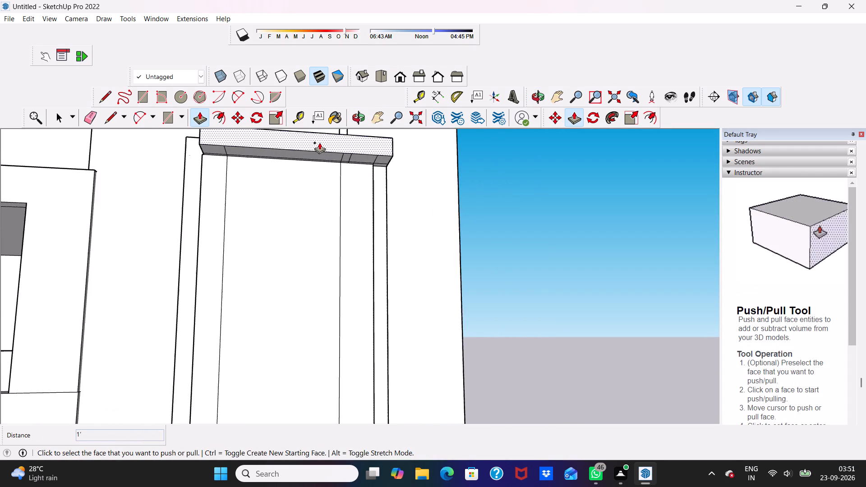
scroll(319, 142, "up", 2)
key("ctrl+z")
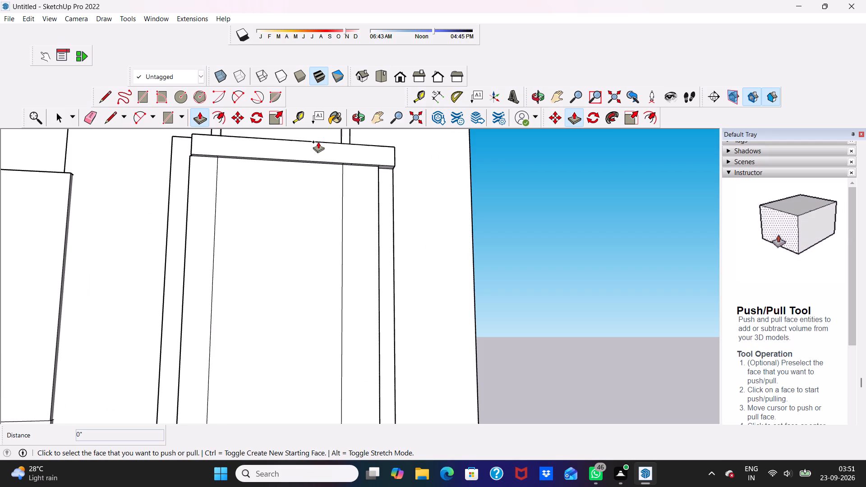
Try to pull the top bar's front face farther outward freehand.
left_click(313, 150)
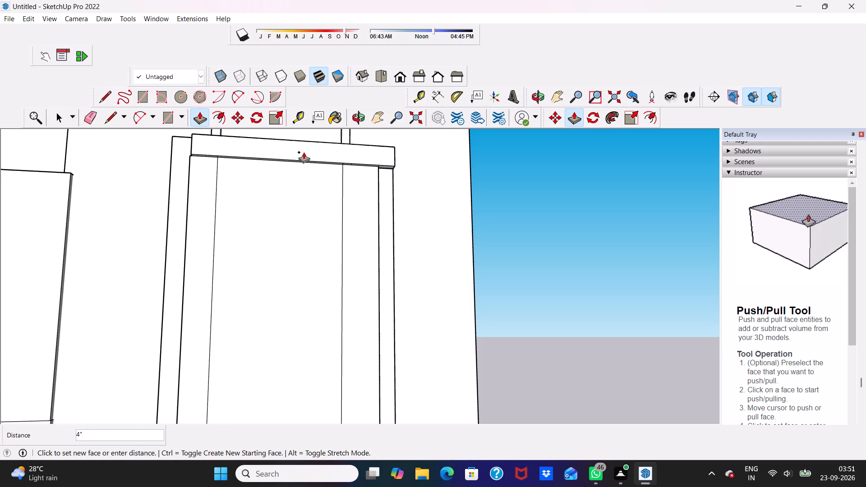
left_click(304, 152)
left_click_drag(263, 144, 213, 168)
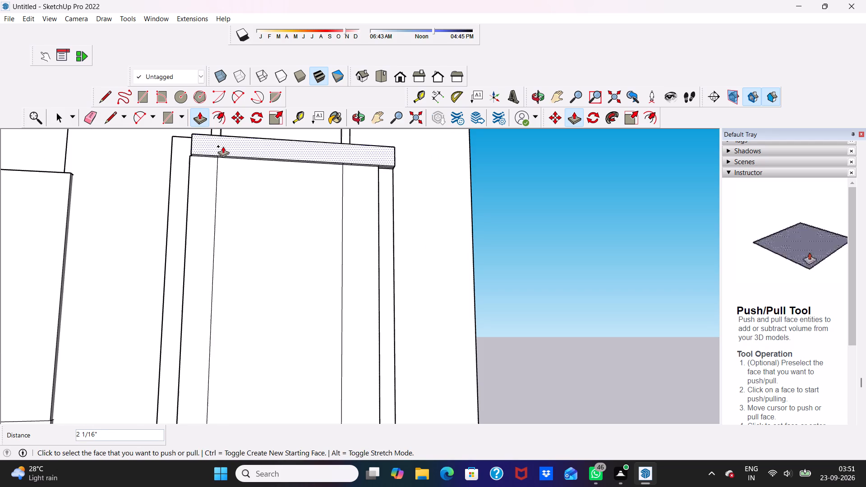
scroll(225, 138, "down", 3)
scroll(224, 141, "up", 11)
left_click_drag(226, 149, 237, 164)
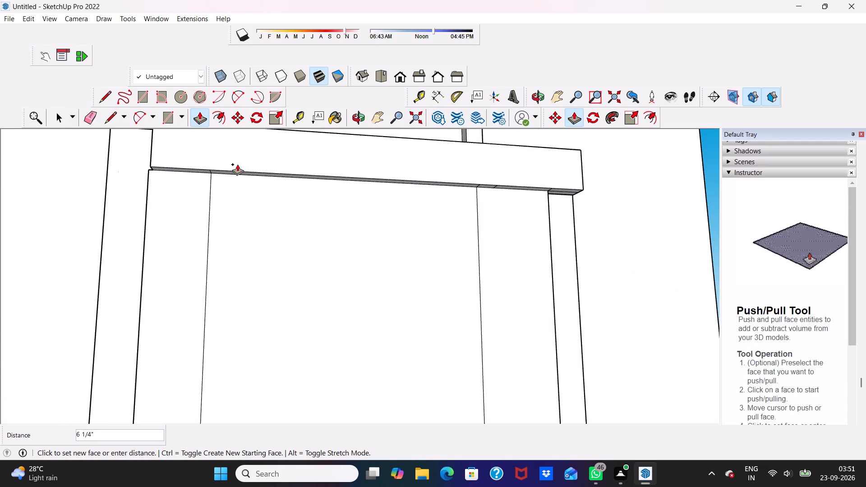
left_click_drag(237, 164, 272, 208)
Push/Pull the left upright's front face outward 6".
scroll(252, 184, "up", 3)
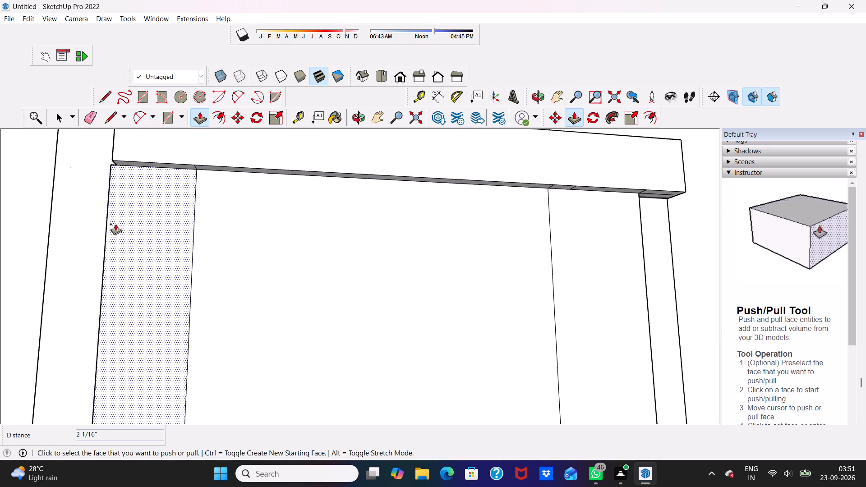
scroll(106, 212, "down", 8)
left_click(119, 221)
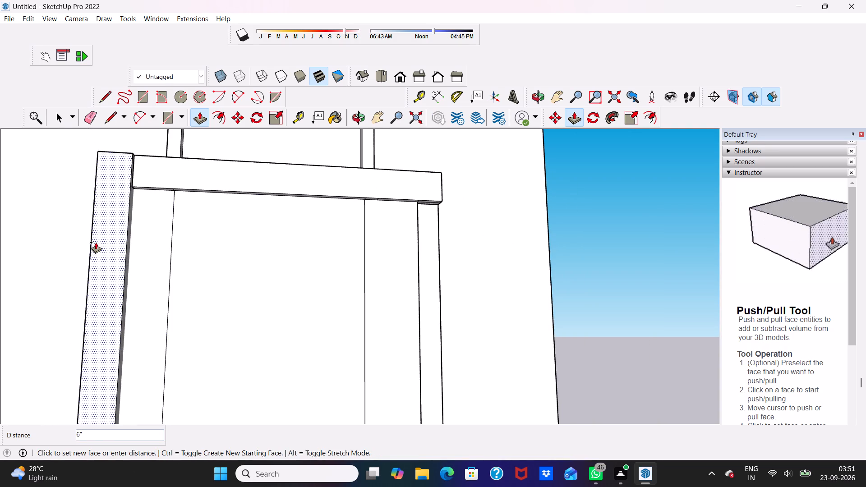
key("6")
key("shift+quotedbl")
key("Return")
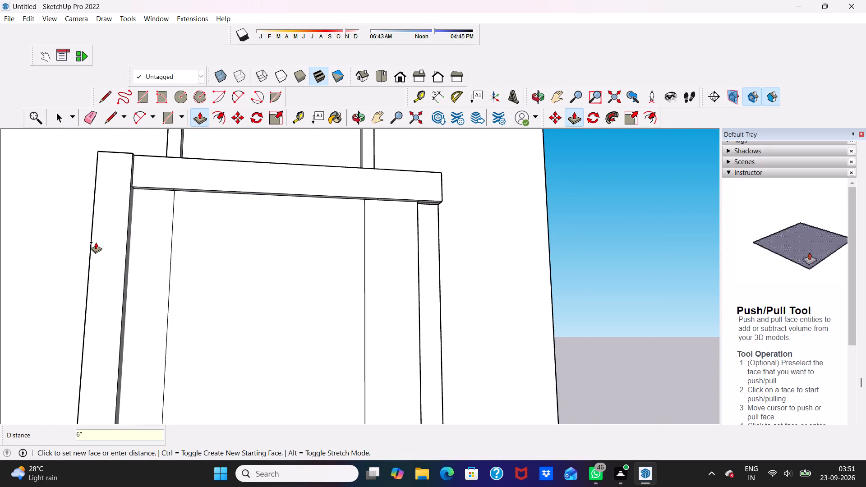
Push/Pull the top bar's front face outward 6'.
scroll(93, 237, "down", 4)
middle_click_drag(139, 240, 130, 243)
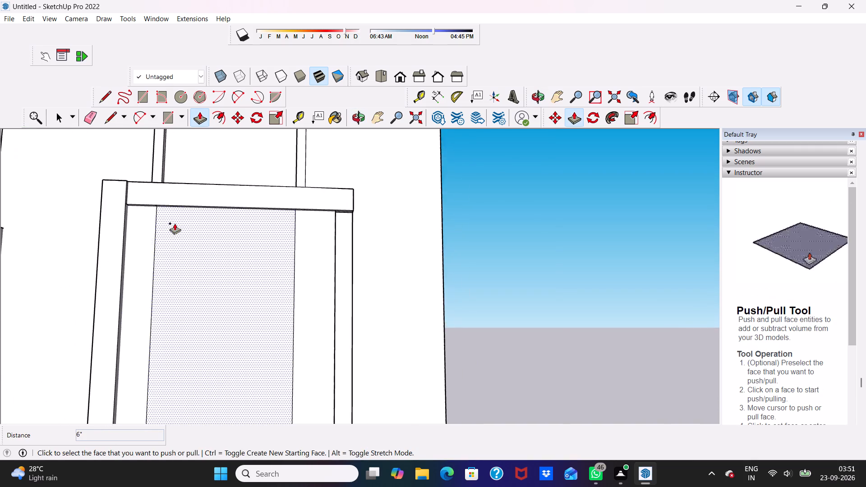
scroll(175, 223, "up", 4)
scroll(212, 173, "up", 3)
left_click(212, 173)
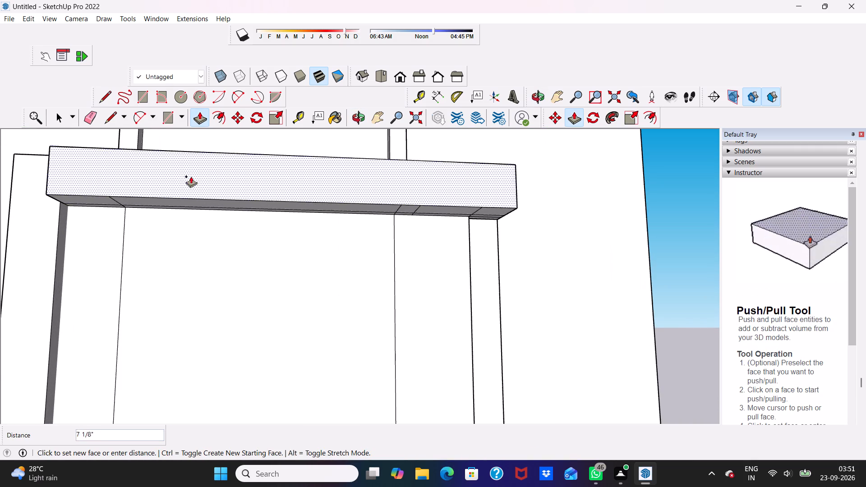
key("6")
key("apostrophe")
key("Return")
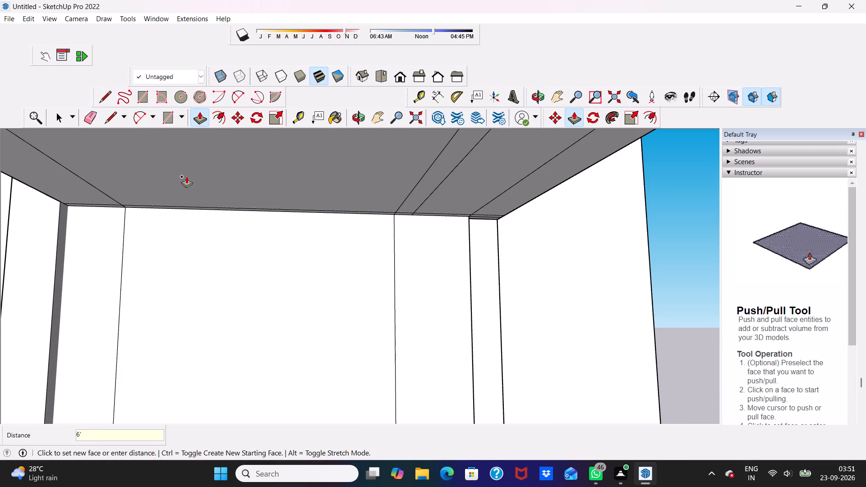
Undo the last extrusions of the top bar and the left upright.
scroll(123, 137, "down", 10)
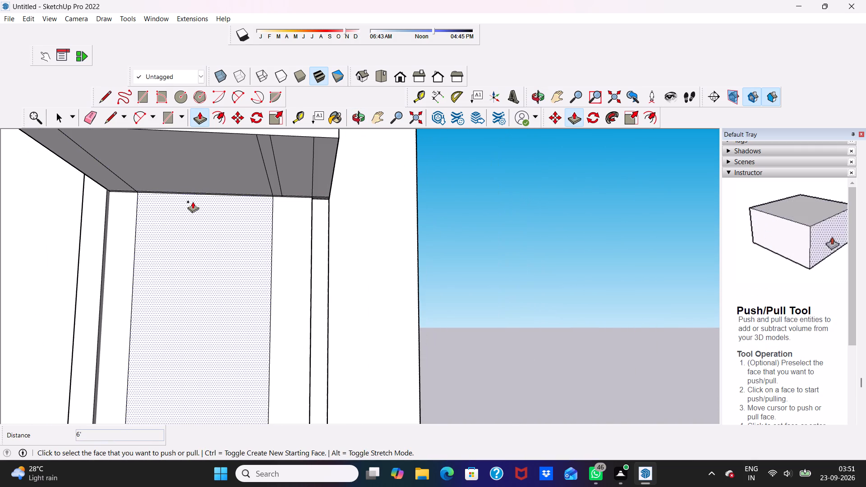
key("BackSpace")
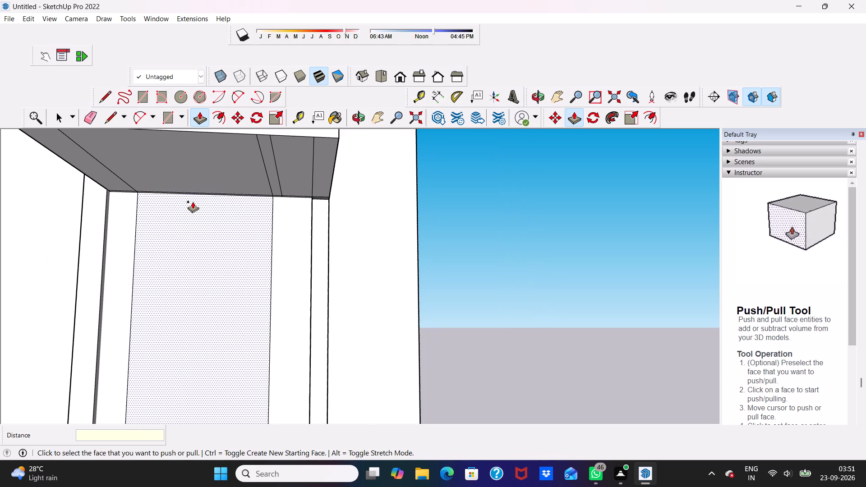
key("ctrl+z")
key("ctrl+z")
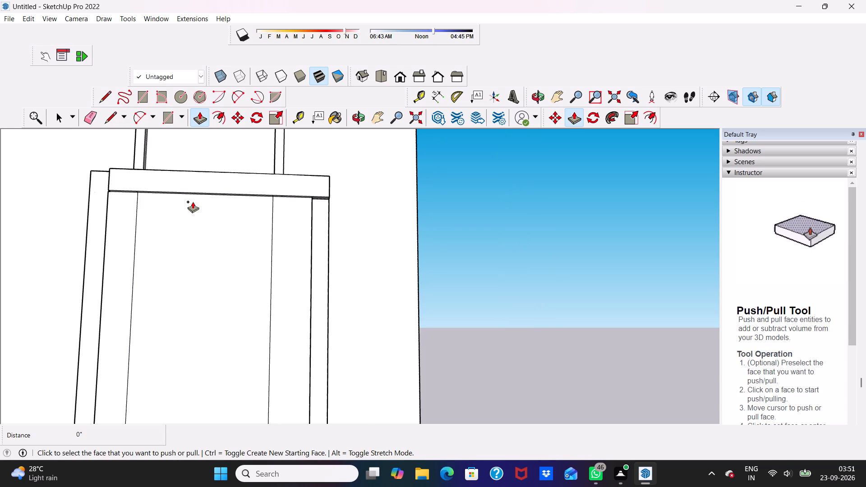
Push/Pull the top bar's front face outward 6".
left_click(198, 184)
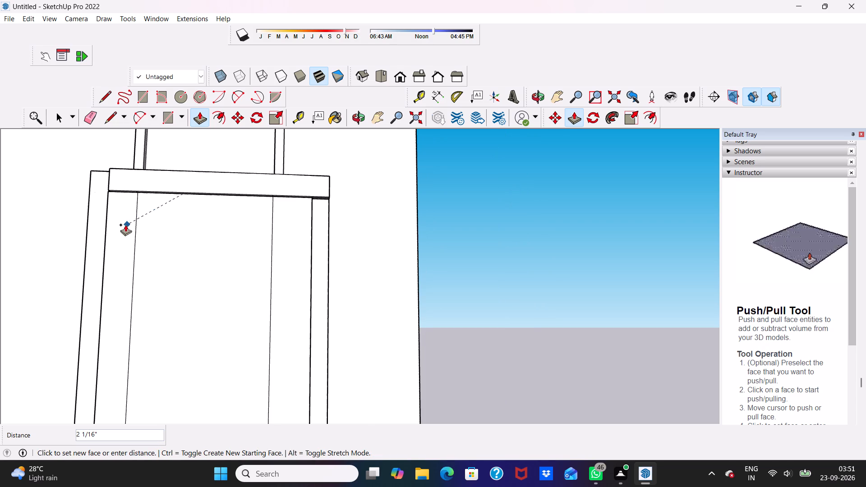
key("6")
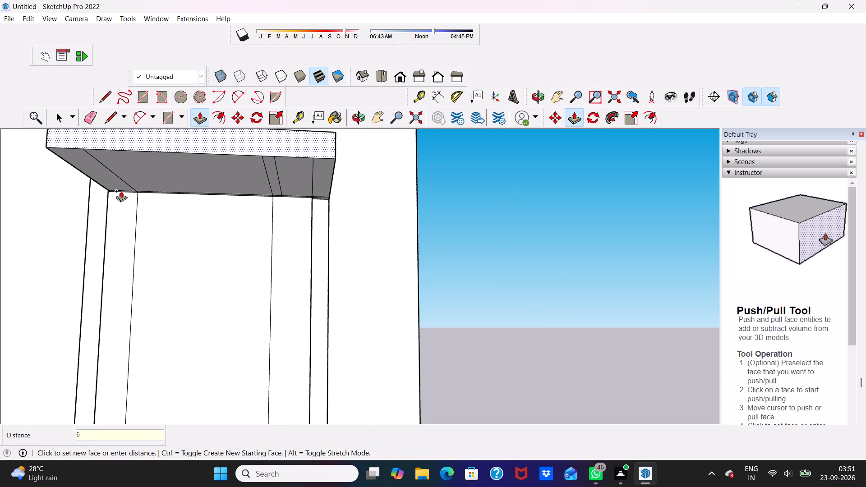
key("shift+quotedbl")
key("Return")
Erase the leftover vertical edges on the top bar's left end so it is one plain face.
scroll(111, 203, "down", 5)
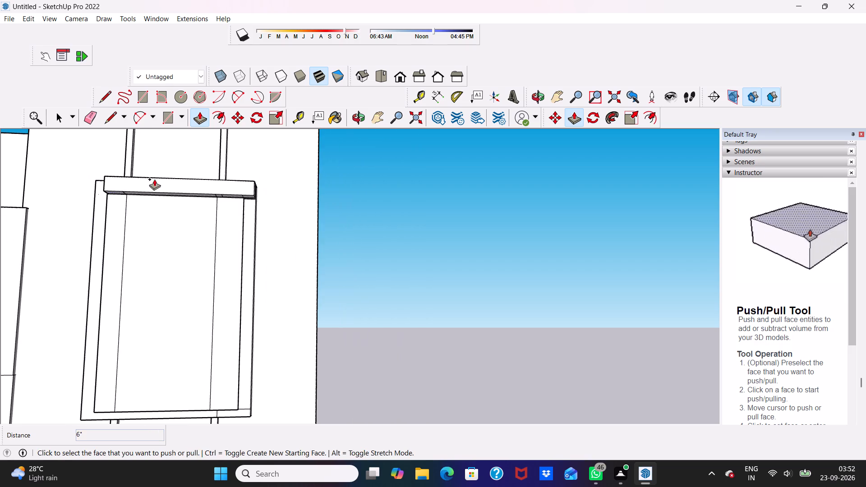
middle_click_drag(139, 188, 299, 227)
scroll(143, 210, "up", 4)
scroll(153, 164, "up", 4)
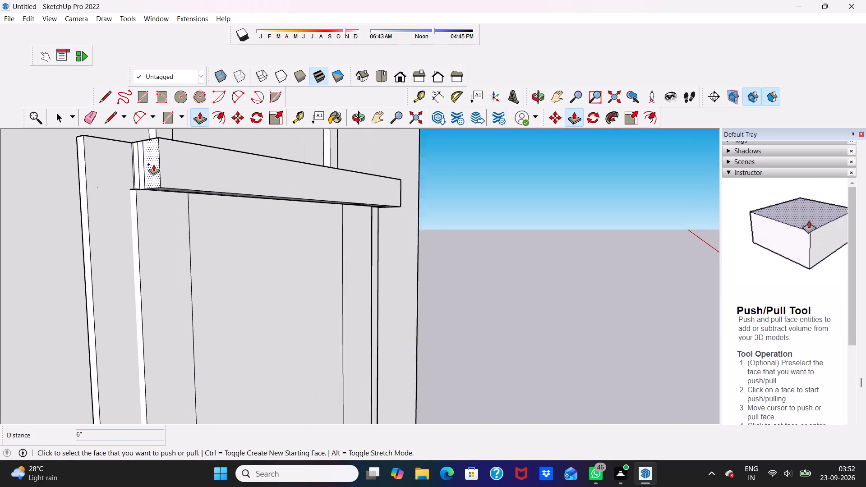
scroll(153, 164, "up", 1)
left_click(153, 164)
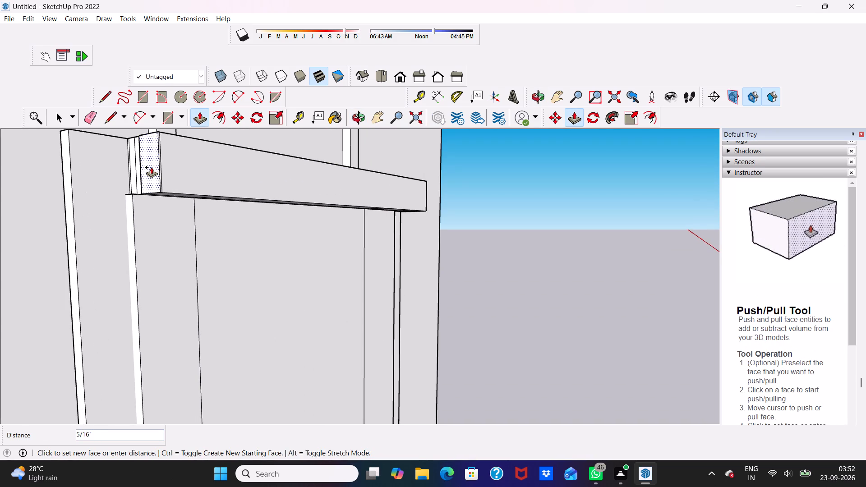
key("space")
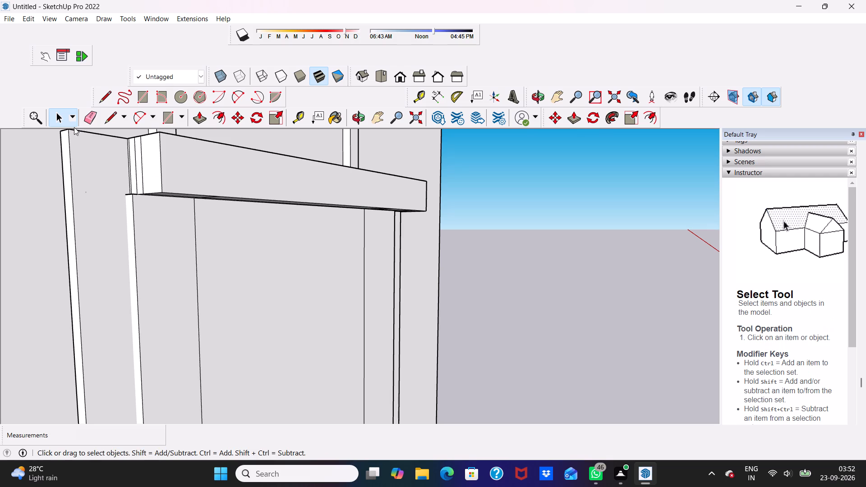
left_click(92, 110)
scroll(131, 142, "up", 5)
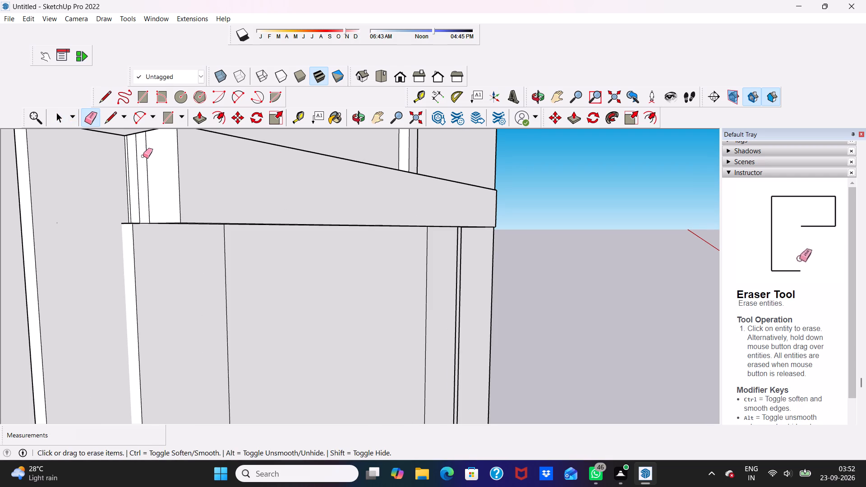
left_click(146, 156)
left_click(136, 163)
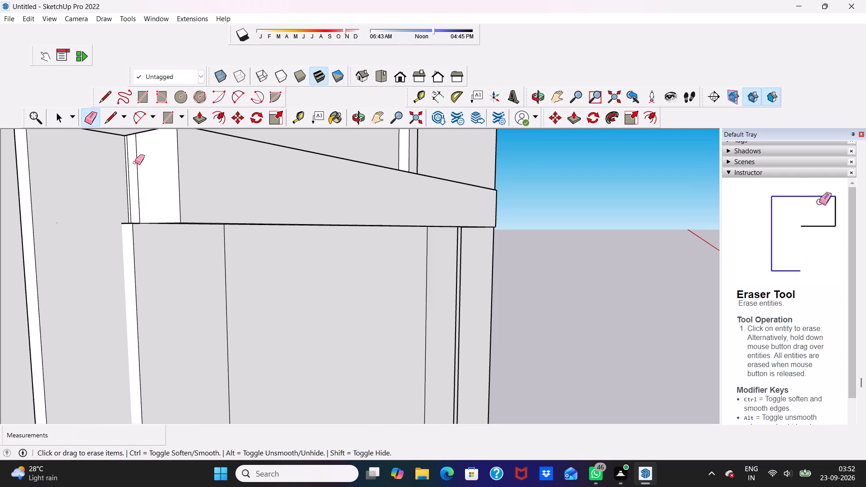
left_click(135, 162)
scroll(128, 159, "up", 5)
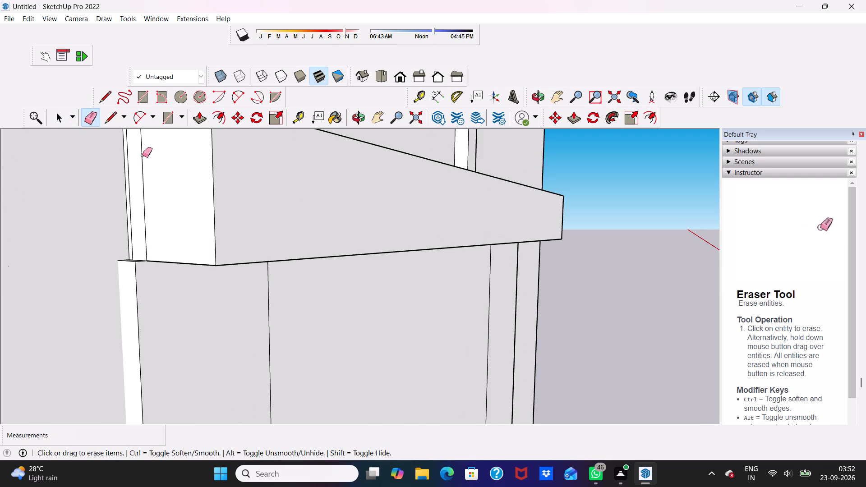
left_click(143, 155)
left_click(128, 164)
scroll(129, 164, "down", 1)
scroll(133, 166, "up", 1)
scroll(138, 168, "down", 1)
scroll(145, 170, "up", 1)
scroll(176, 158, "down", 5)
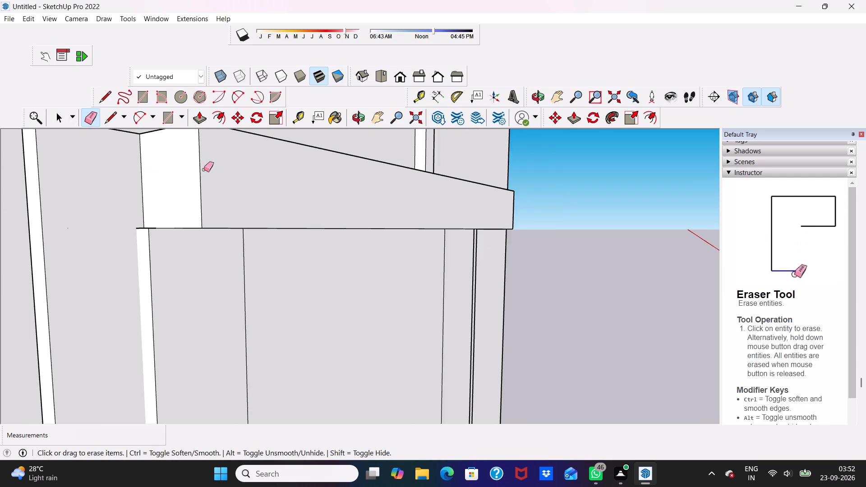
scroll(204, 170, "down", 3)
Push/Pull the top bar's left end face outward about 10 7/16", past the left upright.
key("space")
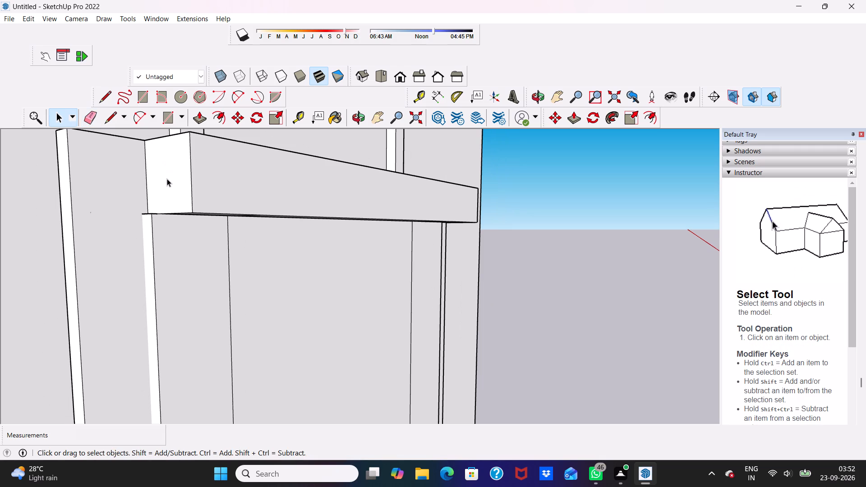
left_click(167, 179)
left_click(196, 116)
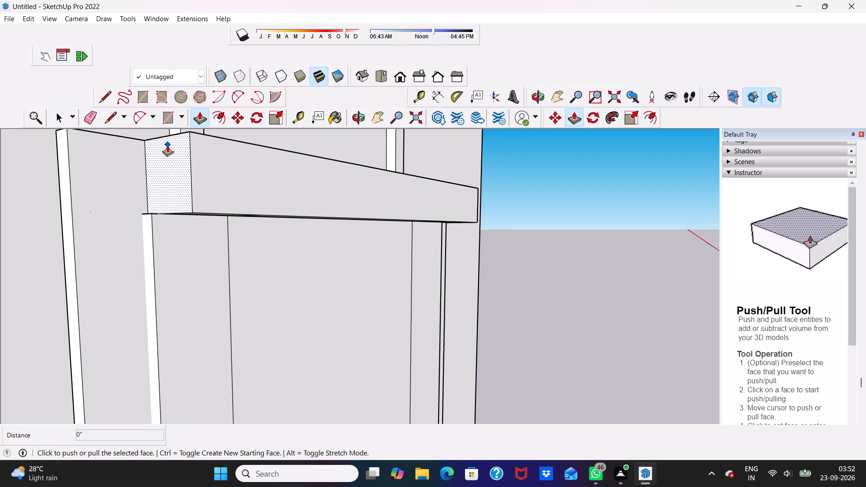
left_click(167, 145)
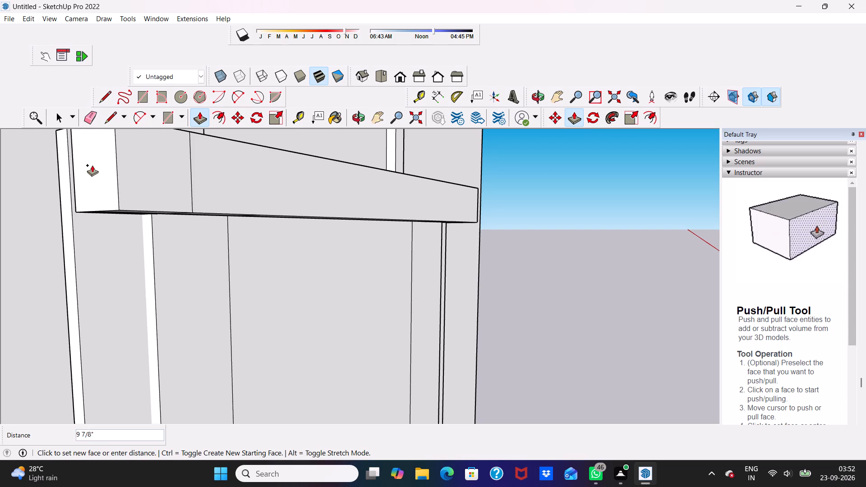
left_click(88, 168)
Erase the leftover lengthwise and cross edges on the top bar's underside, from the middle to the right upright.
scroll(82, 199, "down", 4)
middle_click_drag(105, 205, 94, 171)
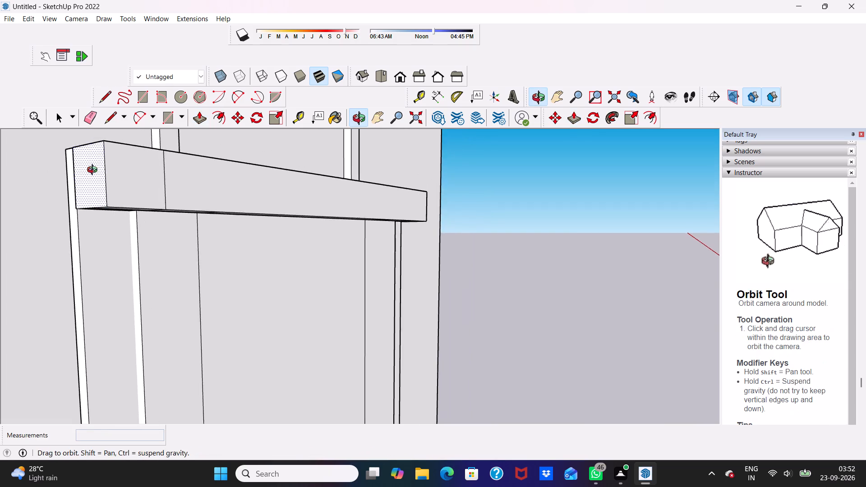
middle_click_drag(94, 171, 40, 85)
scroll(162, 192, "up", 4)
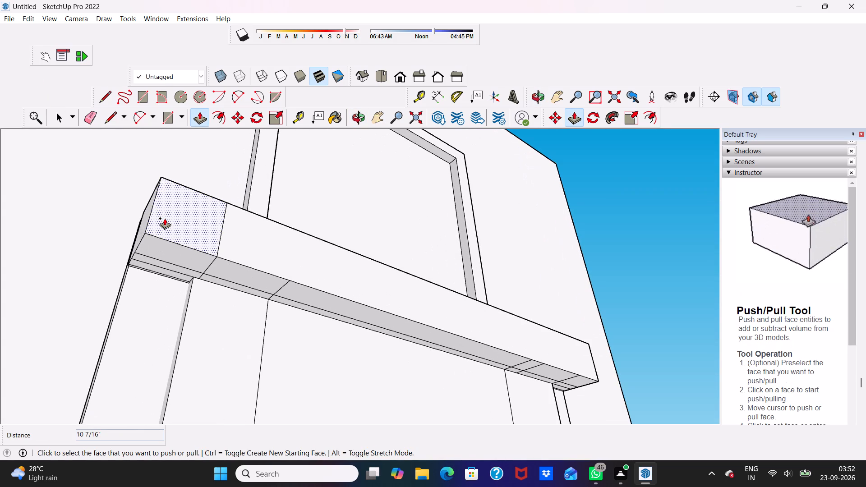
key("space")
scroll(165, 218, "up", 1)
scroll(26, 166, "up", 3)
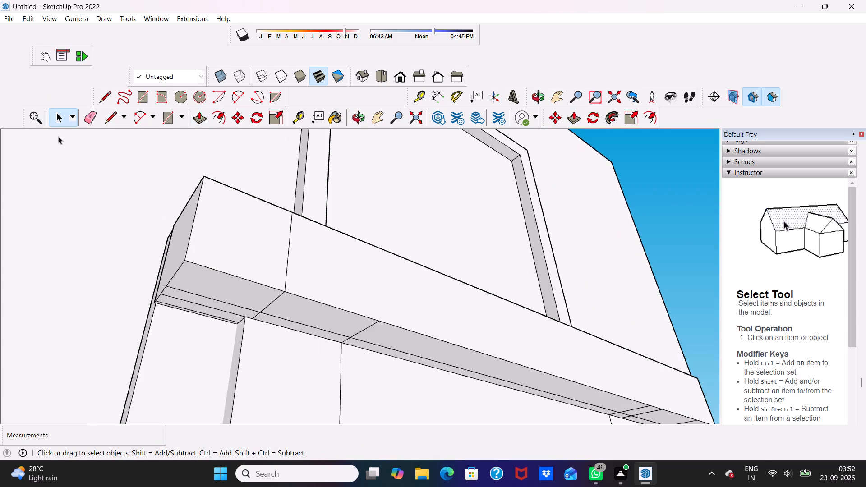
scroll(68, 136, "down", 13)
scroll(280, 226, "up", 1)
scroll(280, 221, "down", 5)
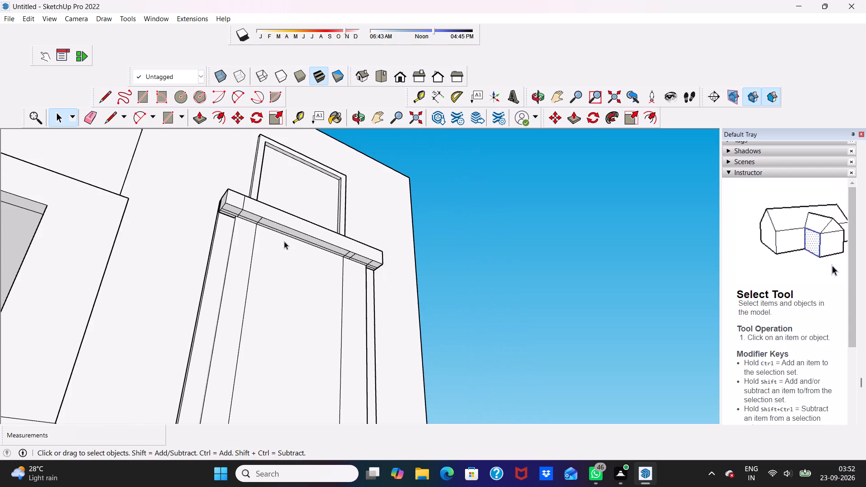
middle_click_drag(284, 241, 149, 276)
scroll(285, 267, "up", 4)
middle_click_drag(303, 264, 321, 247)
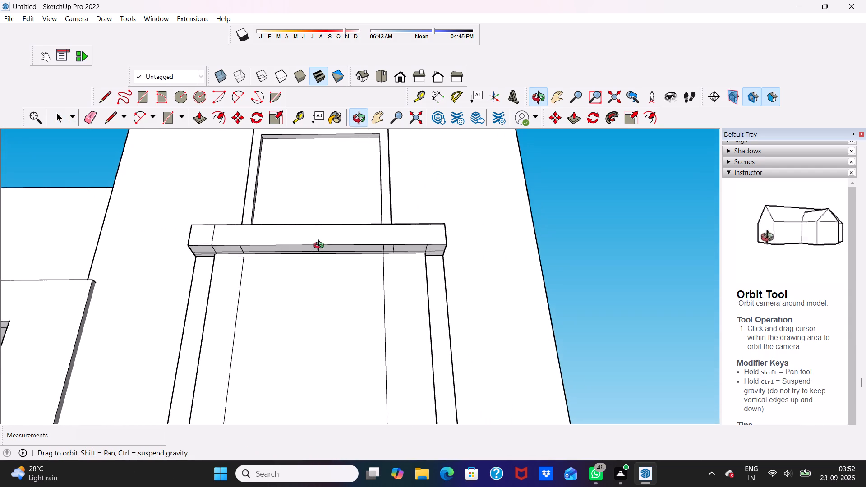
middle_click_drag(321, 247, 197, 252)
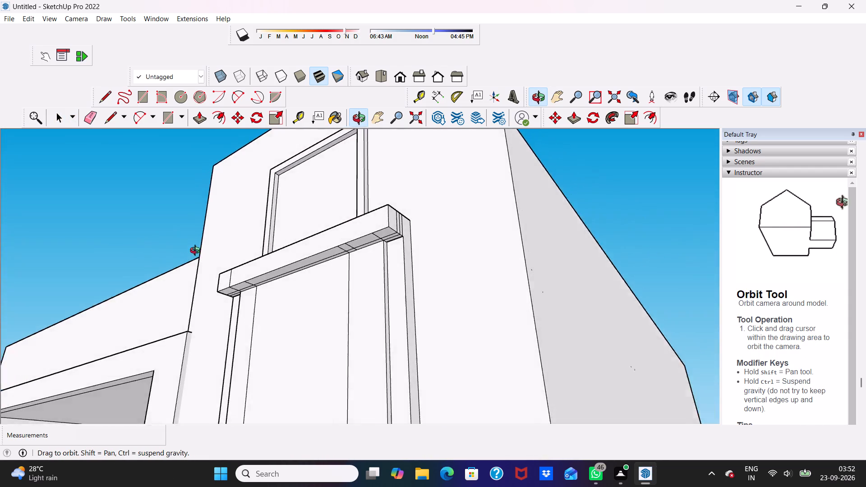
middle_click_drag(197, 252, 207, 235)
scroll(359, 230, "up", 1)
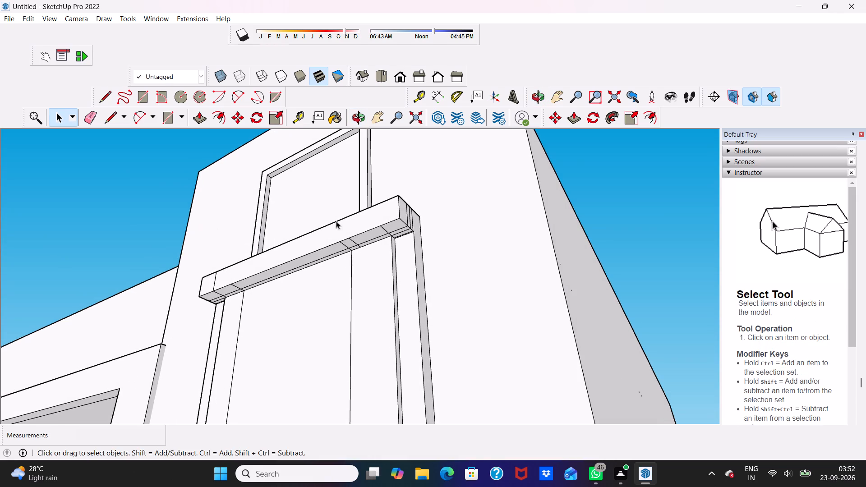
left_click(94, 113)
scroll(312, 294, "up", 7)
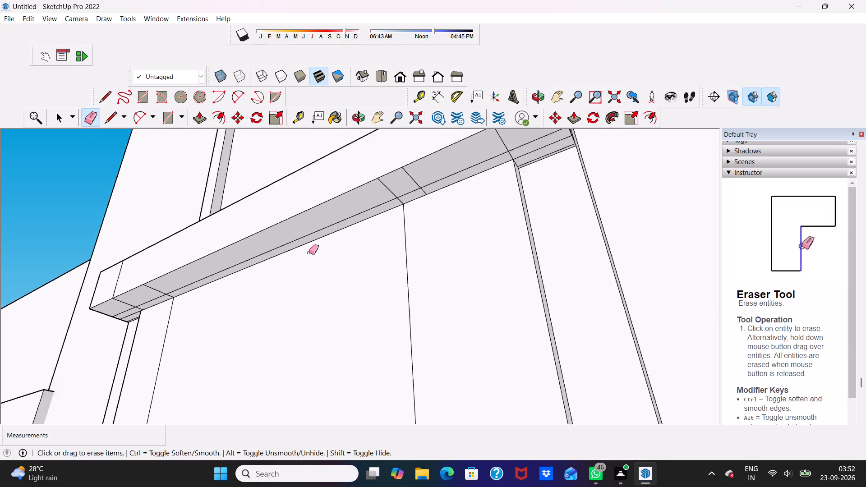
scroll(309, 253, "up", 2)
left_click(312, 232)
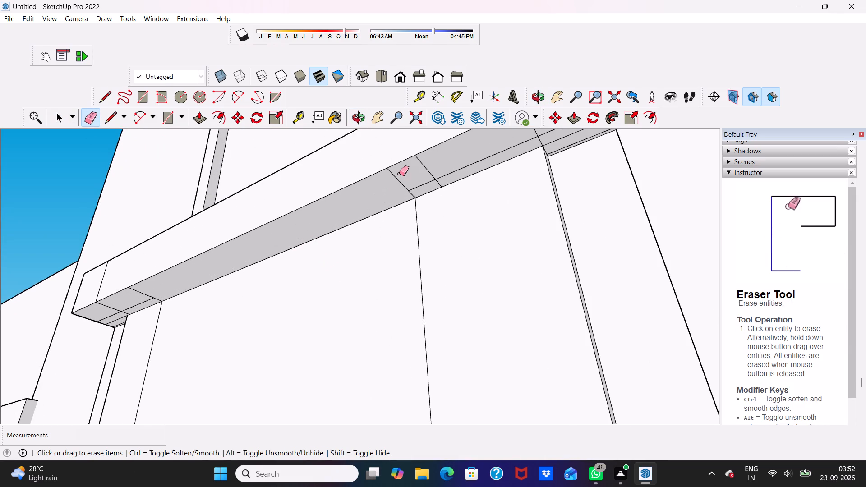
left_click(394, 178)
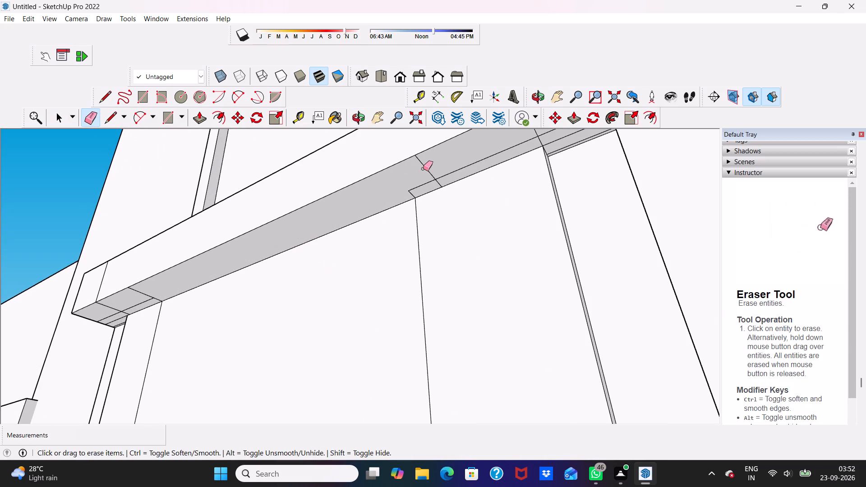
left_click(423, 169)
left_click(428, 183)
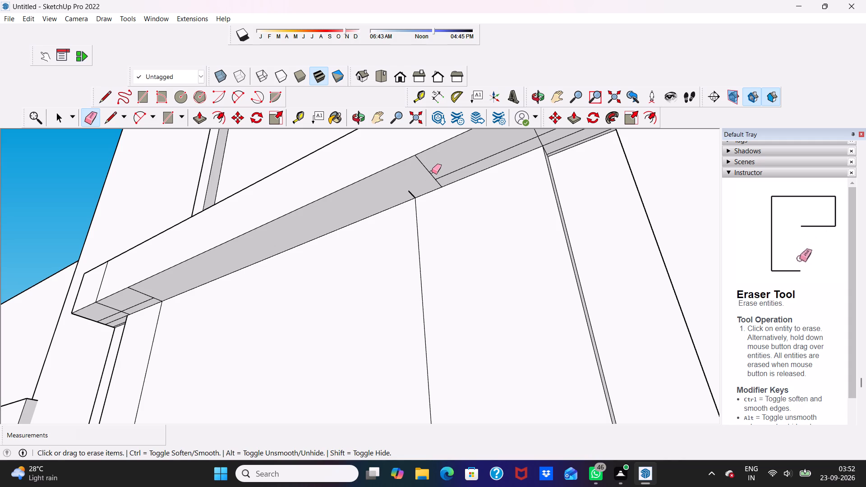
left_click(430, 173)
left_click(410, 192)
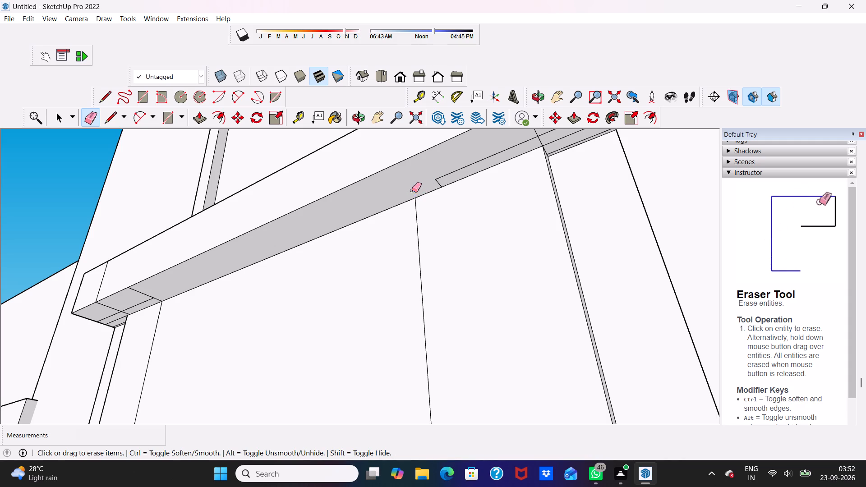
left_click(453, 172)
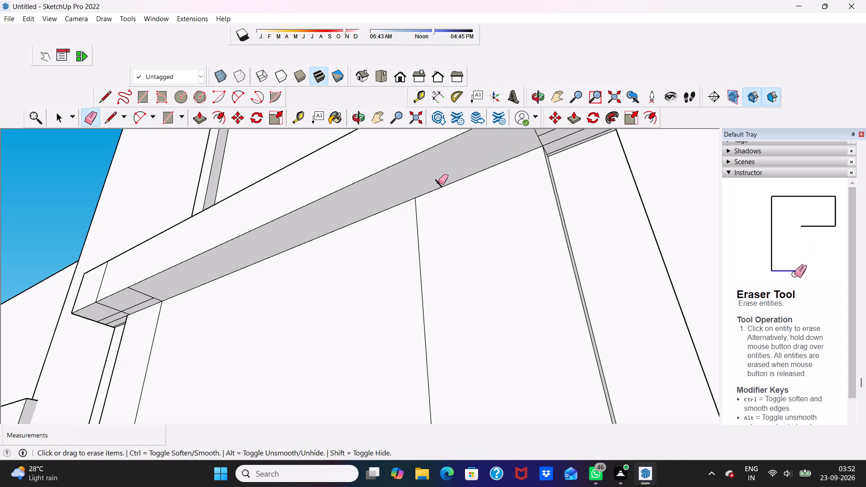
left_click(438, 182)
scroll(437, 182, "down", 10)
scroll(505, 163, "up", 11)
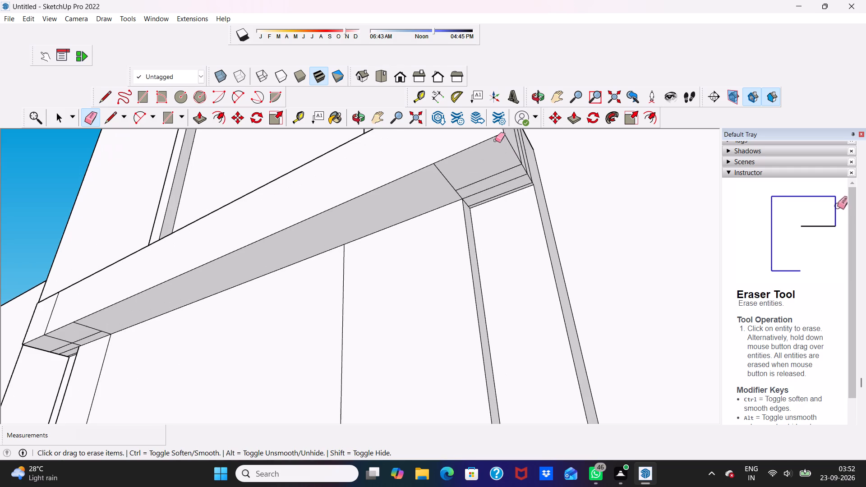
left_click(447, 180)
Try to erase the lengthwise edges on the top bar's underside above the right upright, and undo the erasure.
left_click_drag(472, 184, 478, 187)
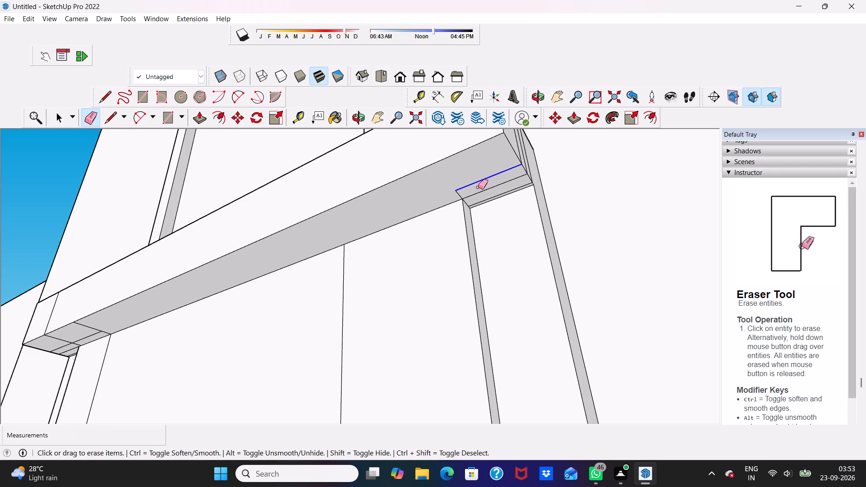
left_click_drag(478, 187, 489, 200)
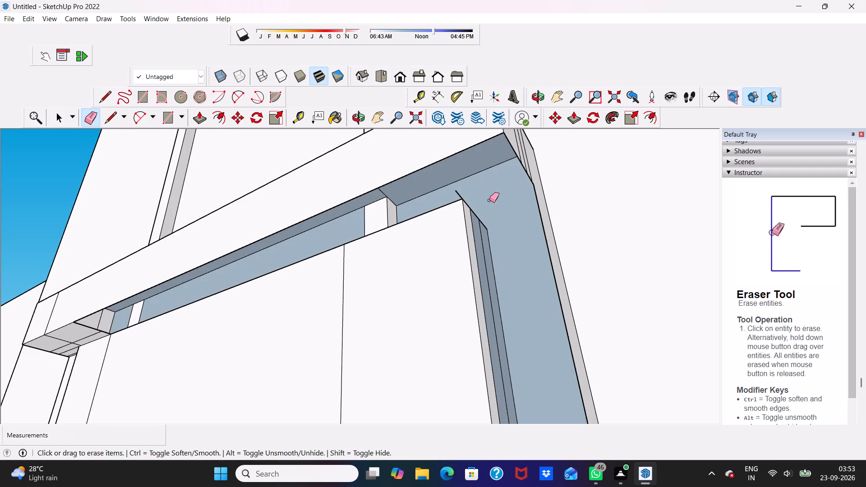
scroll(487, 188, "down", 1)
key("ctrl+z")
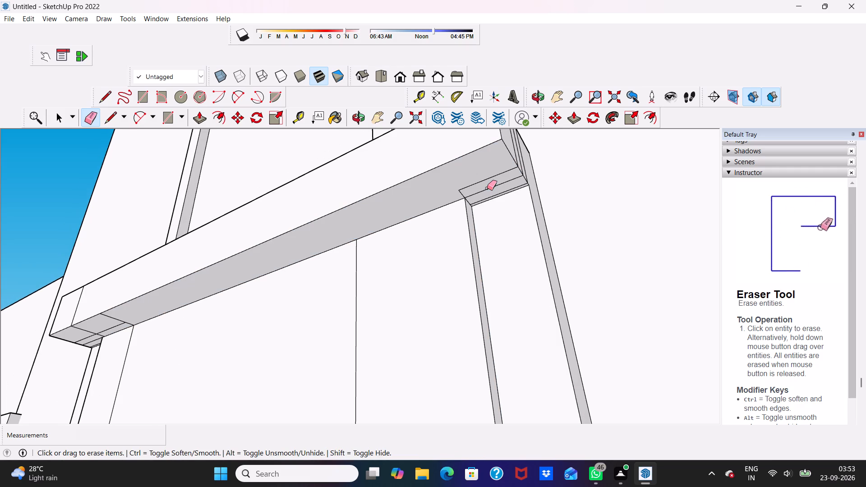
Erase the lengthwise edges and short diagonal stub on the top bar's underside above the right upright.
scroll(490, 167, "up", 9)
left_click_drag(484, 180, 486, 184)
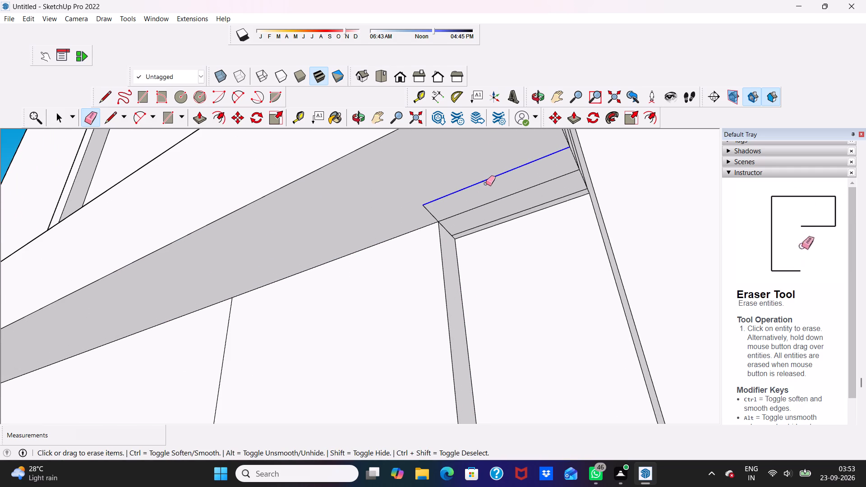
left_click_drag(486, 184, 500, 216)
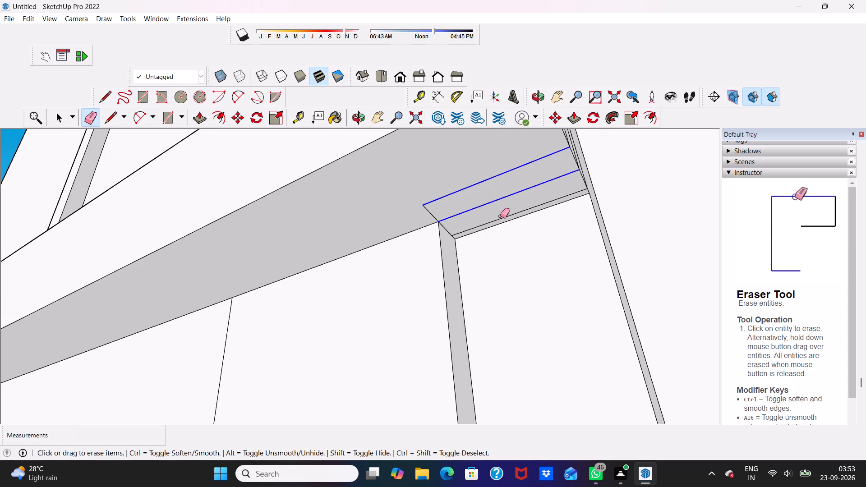
left_click_drag(500, 216, 500, 218)
scroll(435, 211, "up", 2)
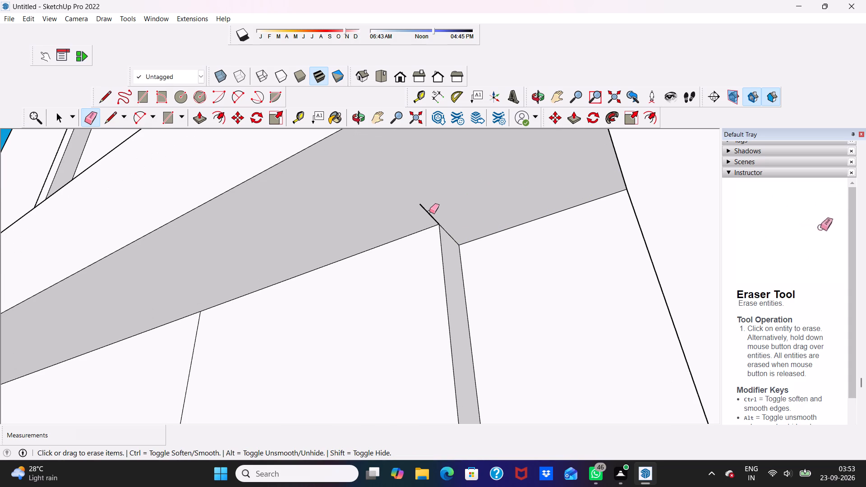
left_click(429, 211)
left_click(428, 211)
scroll(433, 207, "down", 2)
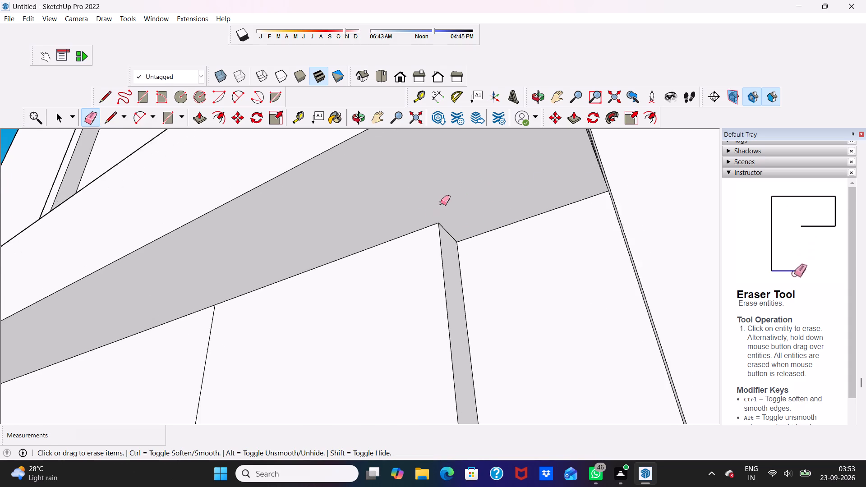
scroll(441, 203, "down", 9)
middle_click_drag(542, 170, 474, 257)
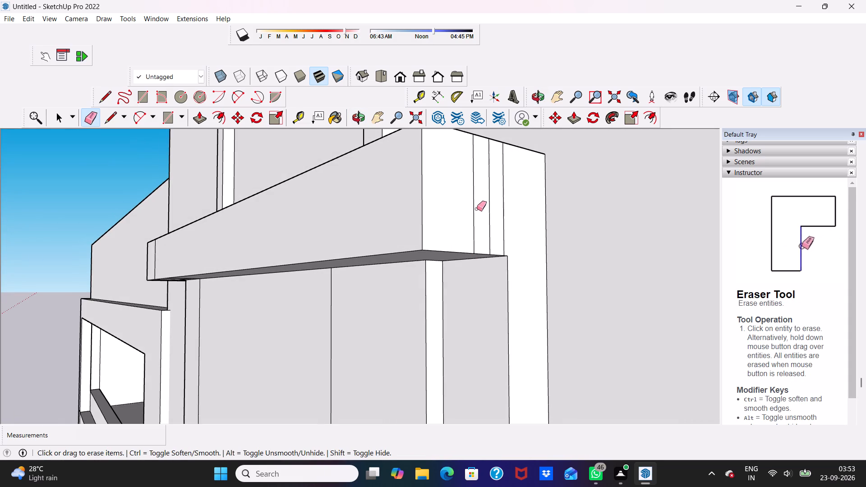
Erase the leftover vertical edges on the top bar's right end face and near the left end of its front face.
left_click_drag(472, 211, 509, 212)
scroll(440, 209, "down", 5)
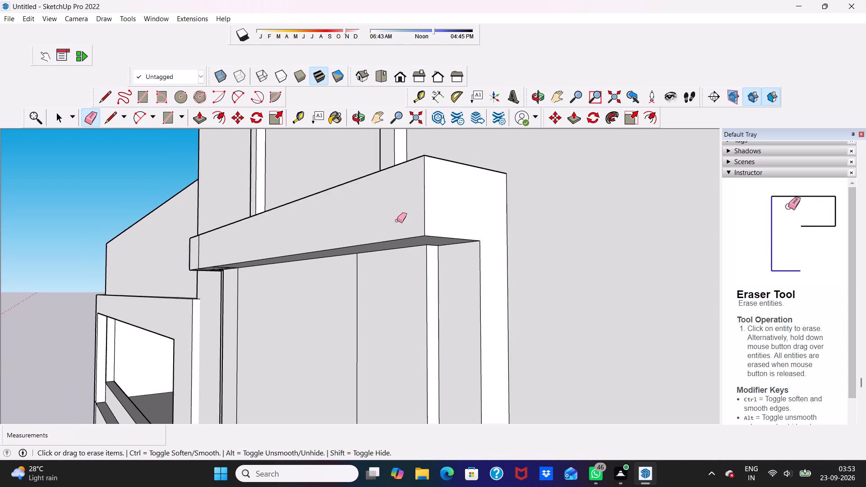
middle_click_drag(397, 221, 601, 208)
scroll(425, 211, "down", 2)
scroll(460, 230, "up", 1)
scroll(479, 233, "down", 8)
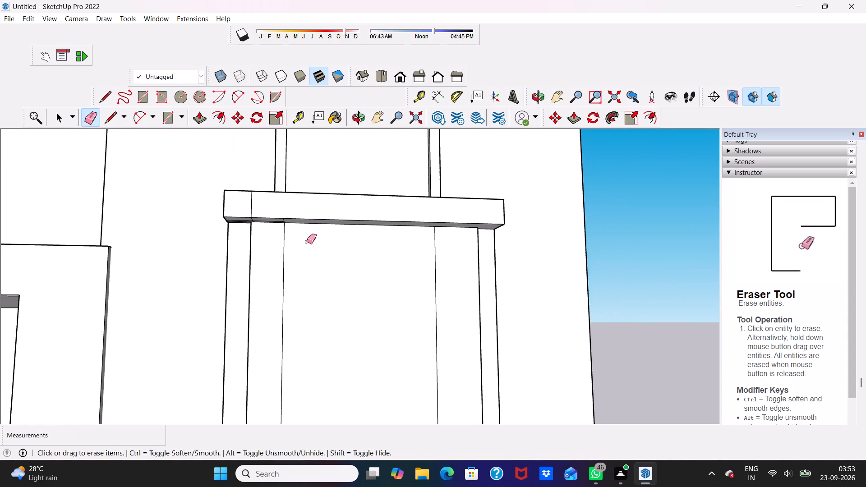
scroll(302, 236, "up", 4)
left_click(231, 195)
Erase the leftover lengthwise and cross edges on the top bar's underside near the left upright.
scroll(253, 209, "down", 1)
middle_click_drag(253, 210, 253, 206)
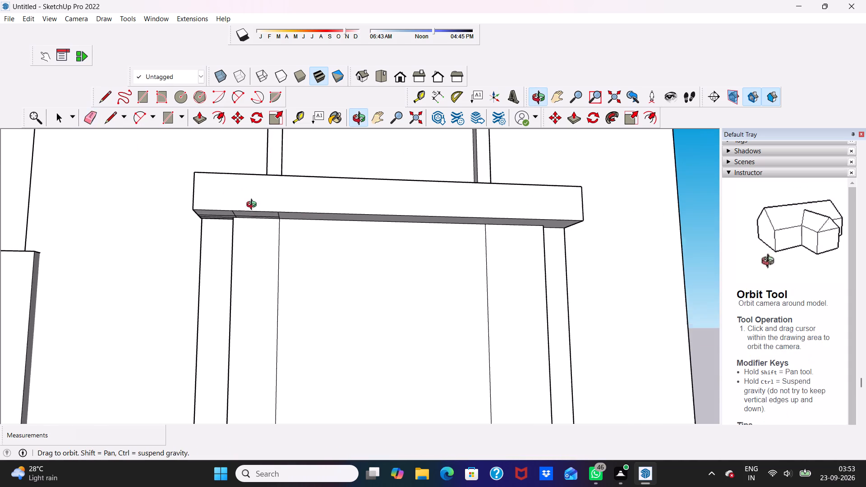
middle_click_drag(253, 206, 464, 214)
scroll(333, 210, "up", 2)
middle_click_drag(324, 186, 322, 135)
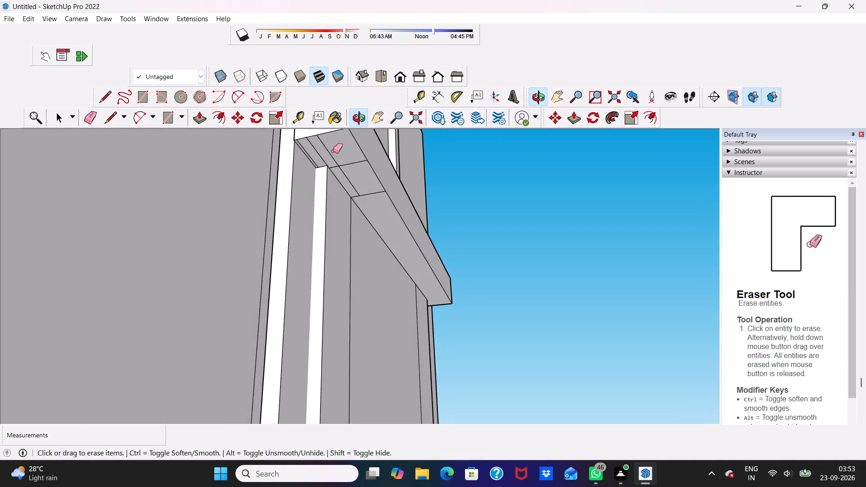
scroll(337, 154, "up", 4)
left_click_drag(334, 142, 309, 159)
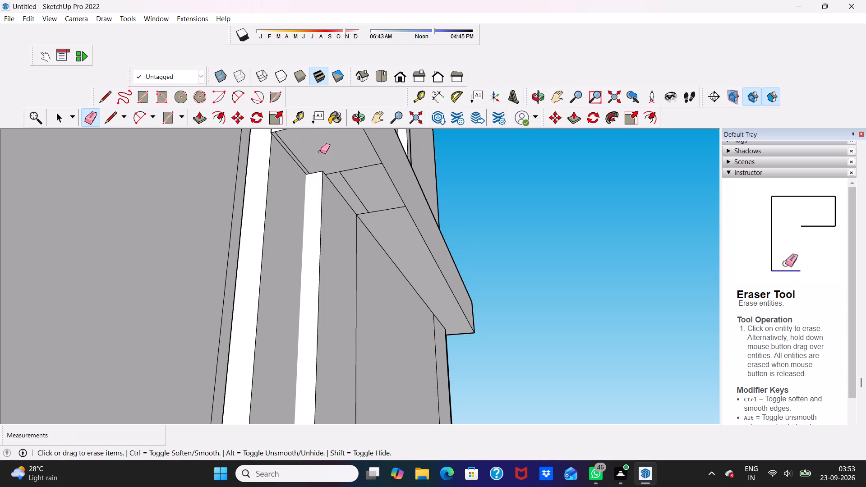
scroll(322, 152, "down", 2)
left_click_drag(344, 158, 378, 200)
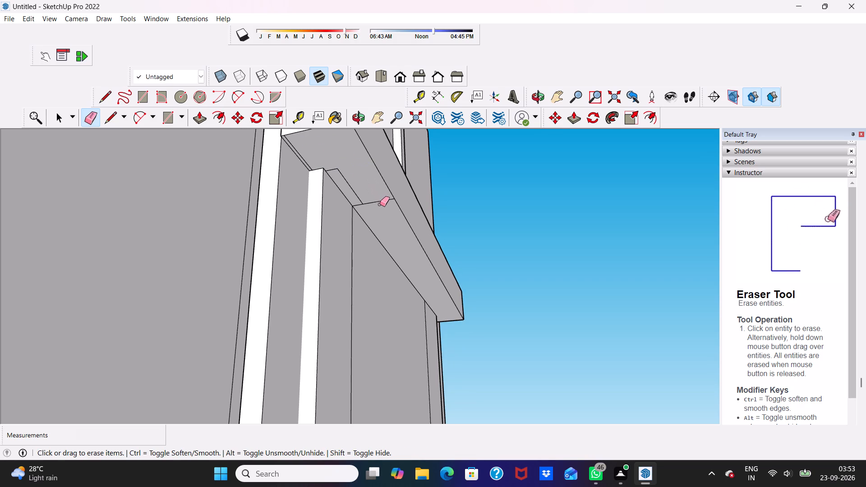
left_click_drag(380, 205, 336, 176)
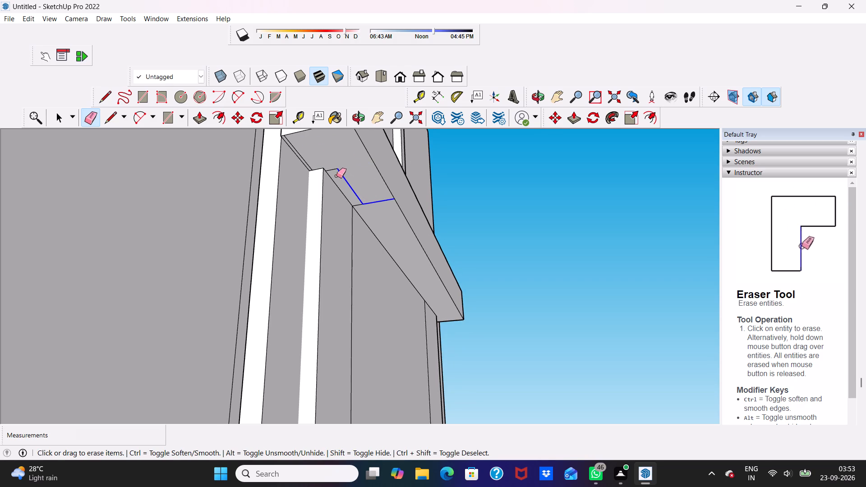
left_click_drag(336, 176, 332, 172)
left_click(372, 203)
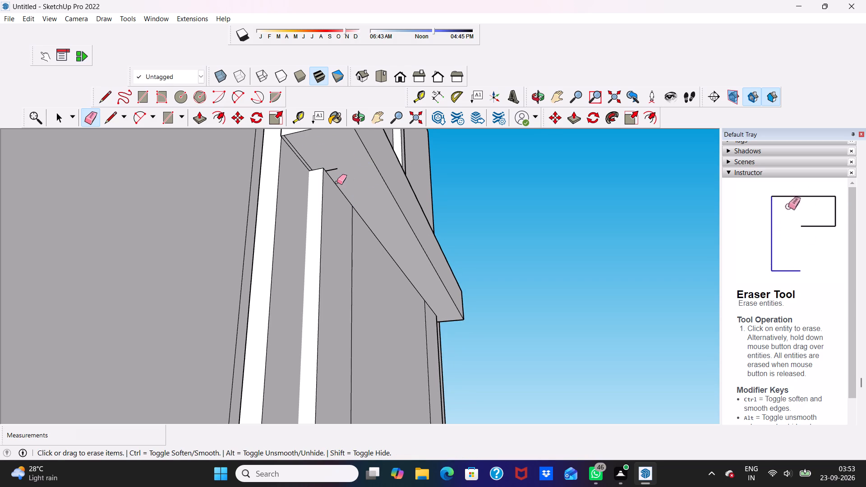
left_click(331, 170)
scroll(339, 178, "down", 5)
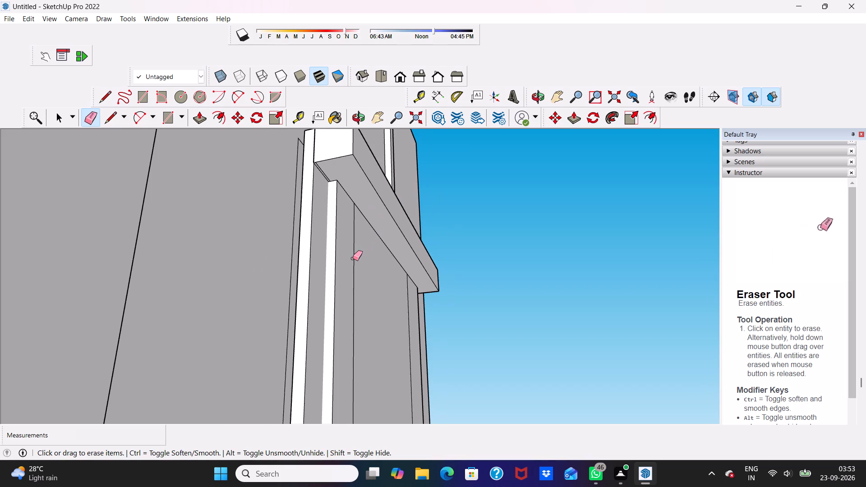
Erase the two leftover vertical edges on the panel face between the uprights, below the top bar.
left_click(355, 257)
scroll(354, 220, "down", 7)
middle_click_drag(385, 227, 308, 248)
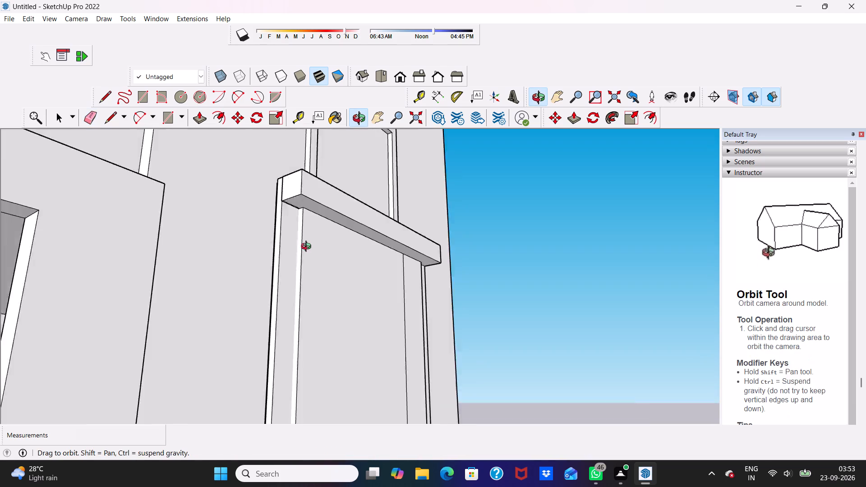
middle_click_drag(308, 248, 306, 248)
scroll(437, 266, "up", 3)
left_click(392, 275)
left_click(395, 271)
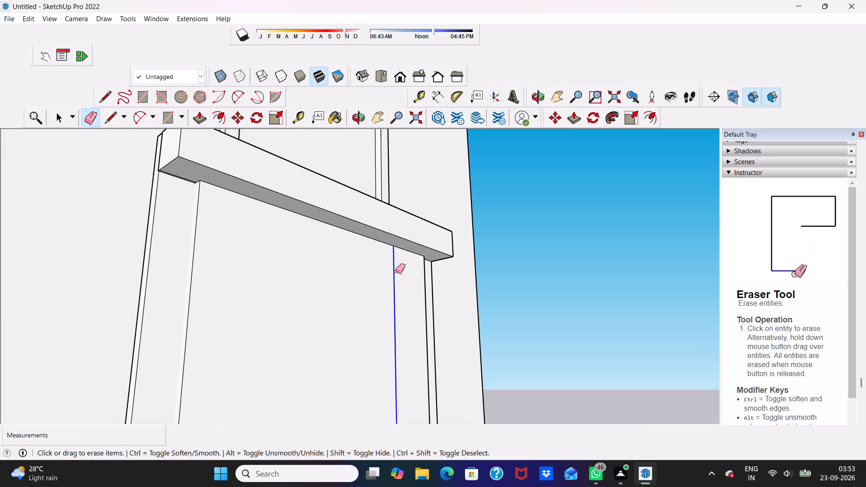
Push/Pull the right upright's front face outward 10 1/2", flush with the top bar's front face.
scroll(451, 252, "down", 1)
middle_click_drag(434, 262, 275, 279)
scroll(275, 278, "up", 1)
scroll(307, 229, "down", 2)
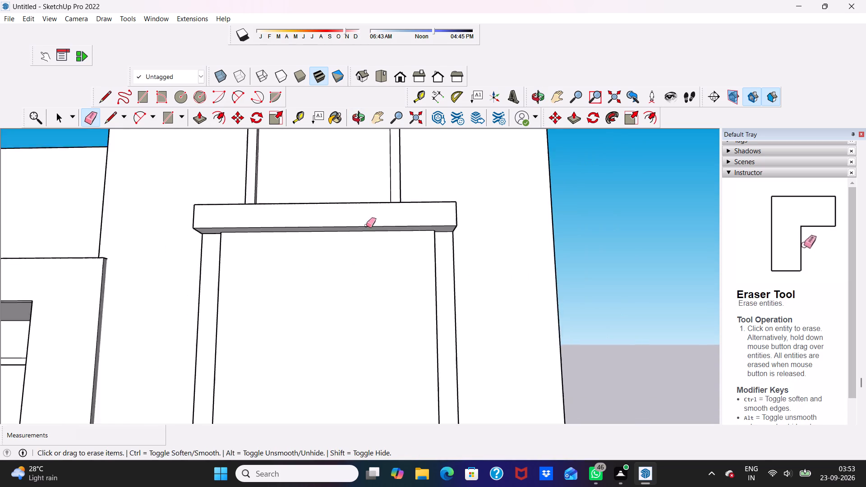
scroll(366, 225, "down", 3)
scroll(416, 242, "up", 4)
key("space")
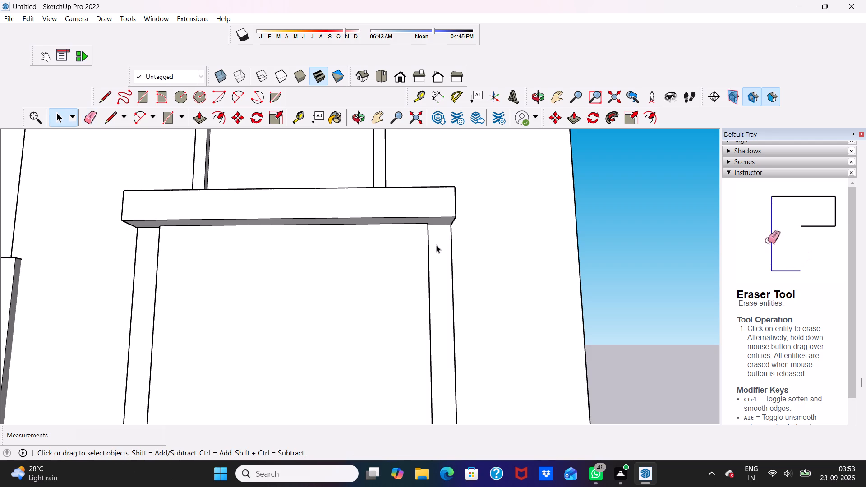
left_click(439, 266)
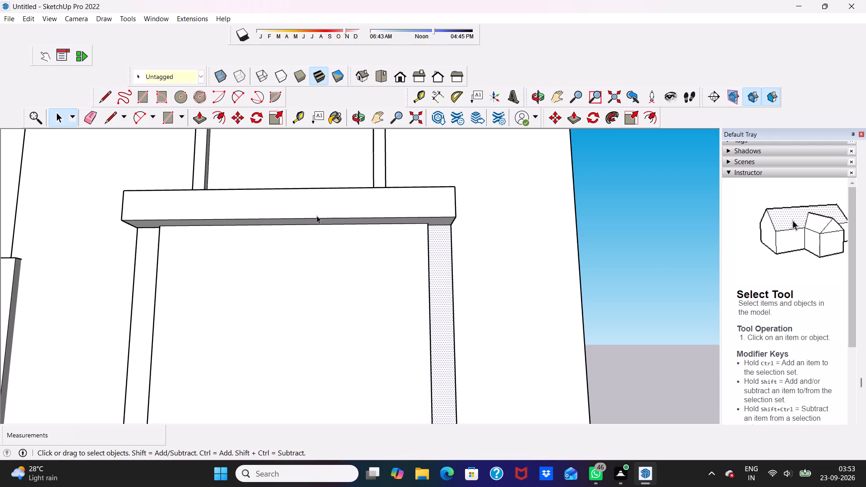
left_click(201, 114)
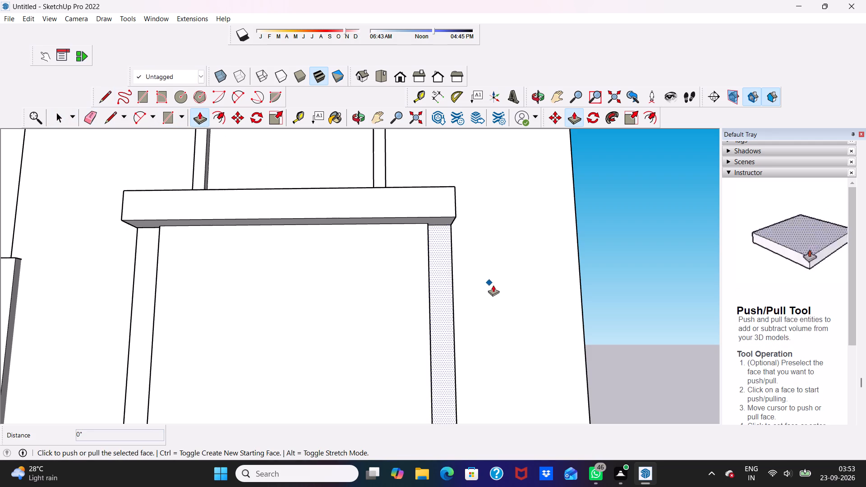
left_click(442, 294)
scroll(433, 211, "up", 2)
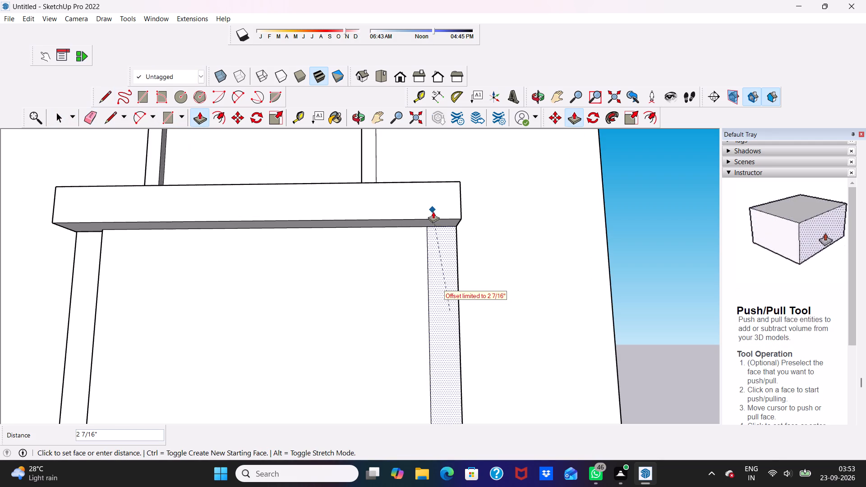
scroll(447, 242, "down", 1)
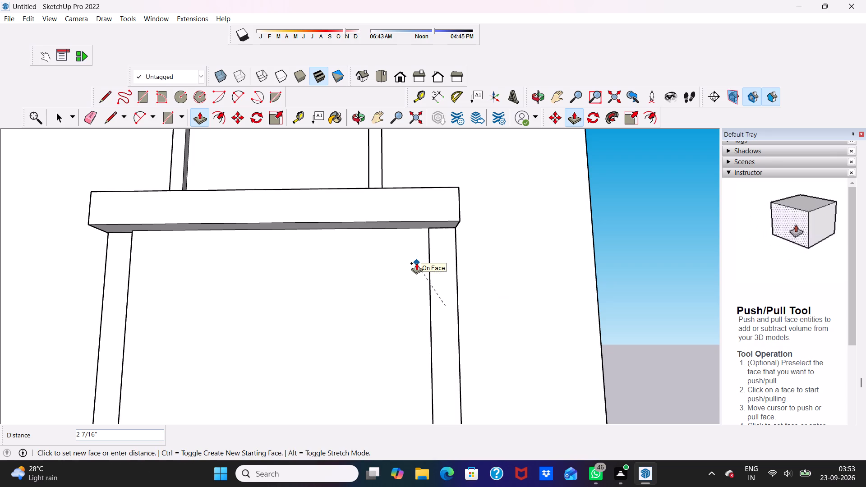
scroll(436, 240, "up", 3)
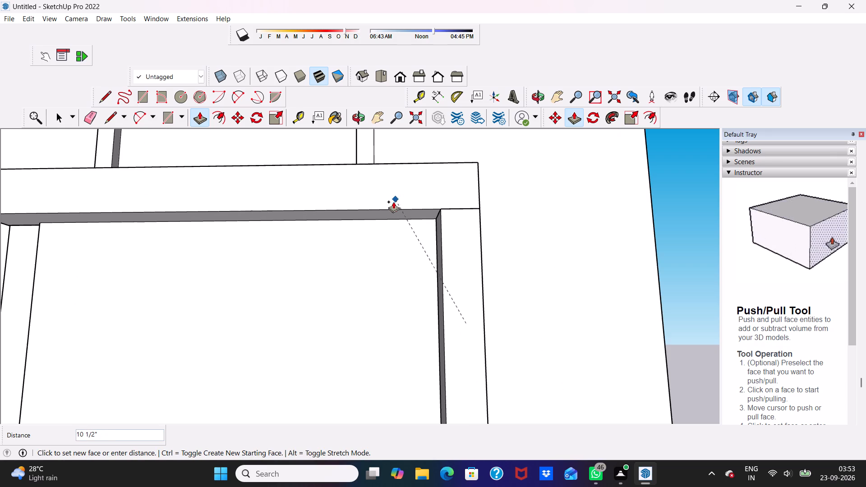
left_click(387, 202)
Push/Pull the left upright's front face, with the adjoining bottom rail, outward 10 1/2" to match the top bar.
scroll(390, 200, "down", 14)
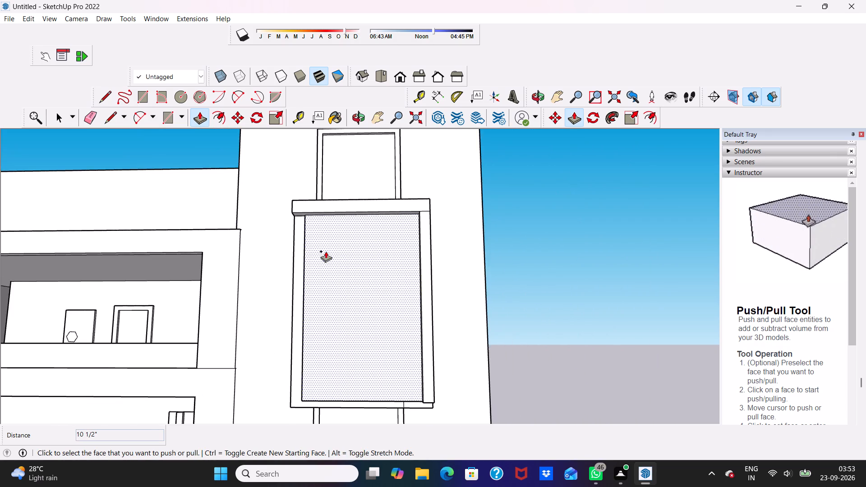
scroll(313, 253, "up", 1)
left_click(296, 262)
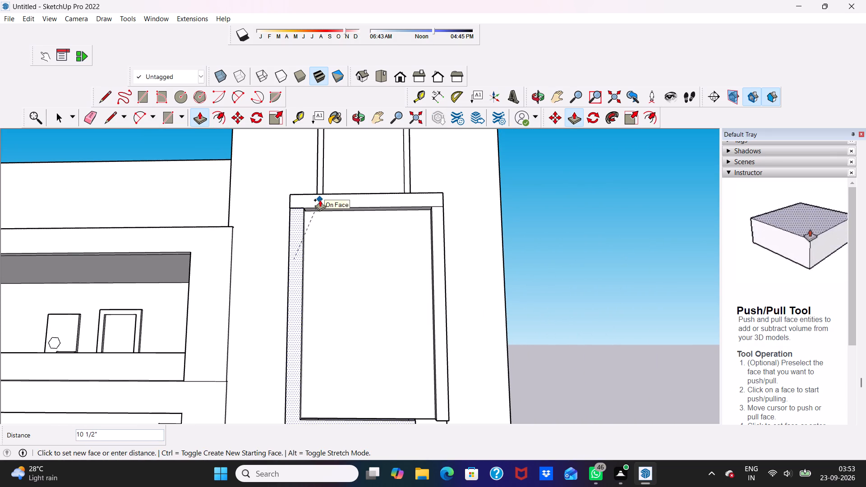
left_click(320, 200)
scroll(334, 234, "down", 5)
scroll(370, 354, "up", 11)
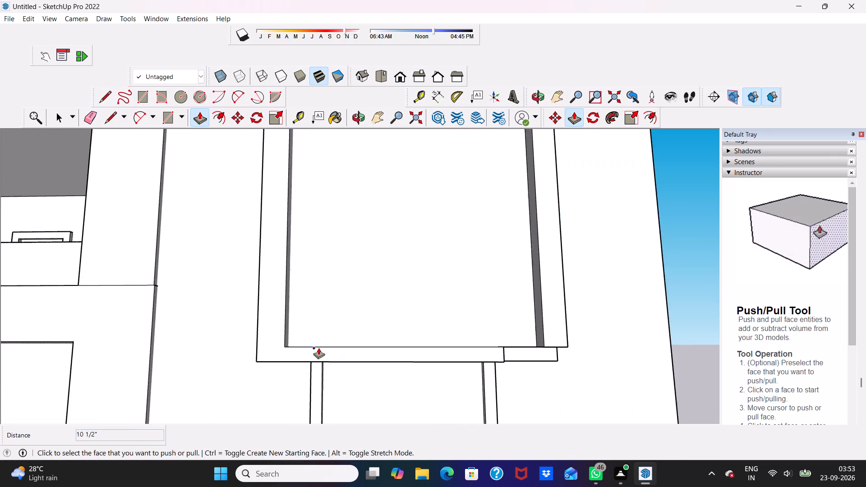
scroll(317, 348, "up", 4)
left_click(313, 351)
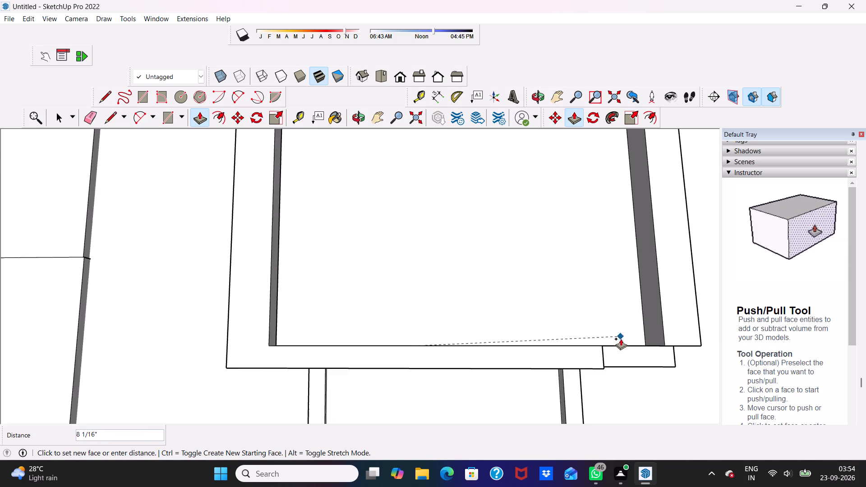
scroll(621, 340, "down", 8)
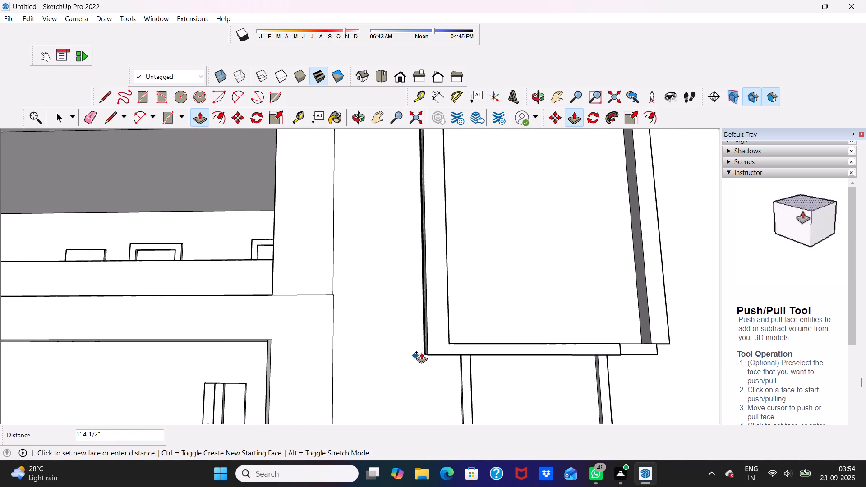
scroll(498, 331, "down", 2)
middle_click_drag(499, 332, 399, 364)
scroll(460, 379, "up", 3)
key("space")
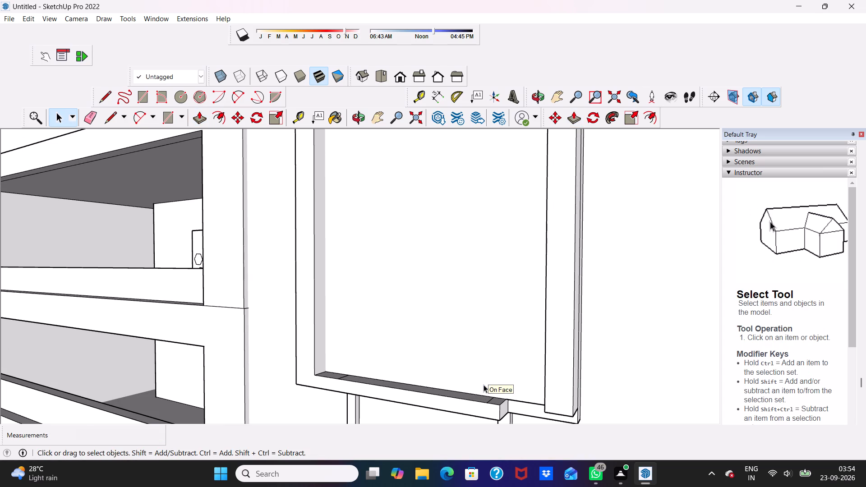
Push/Pull the recessed bottom rail segment beneath the right upright outward 6".
left_click(532, 416)
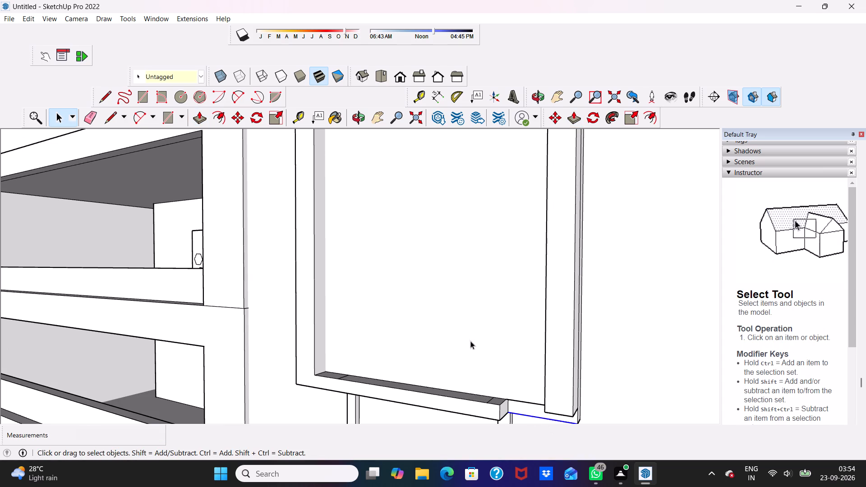
left_click(530, 407)
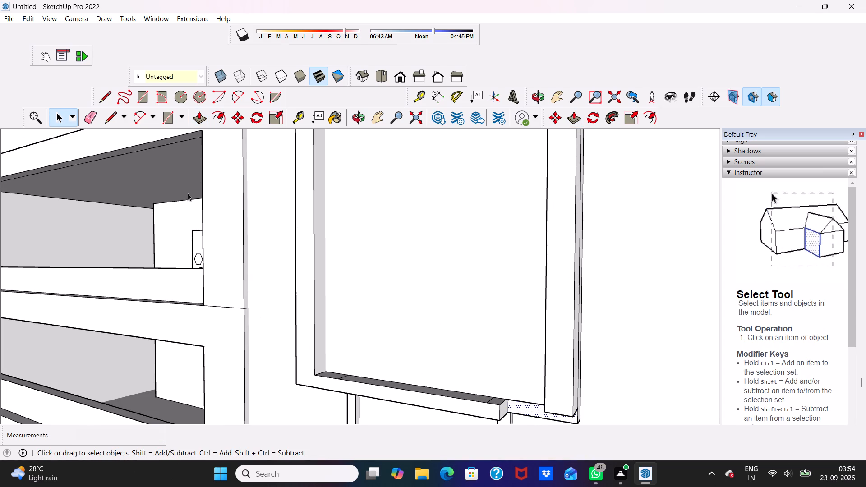
left_click(201, 112)
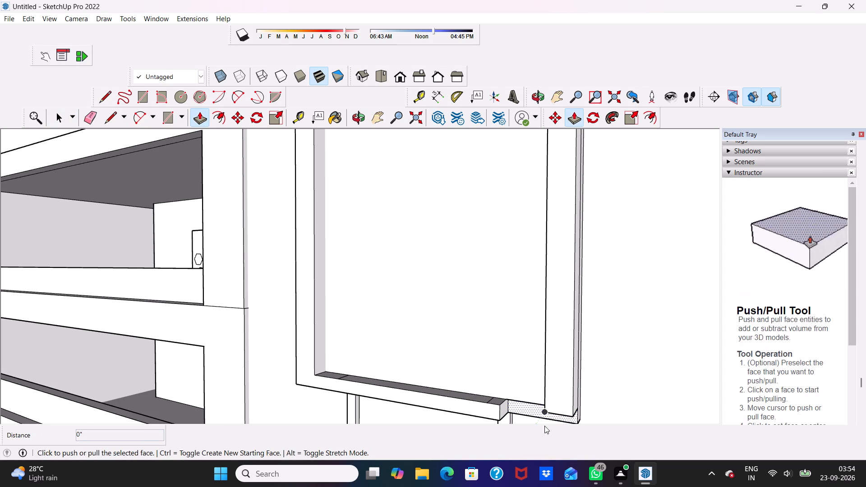
left_click(525, 405)
scroll(501, 411, "up", 1)
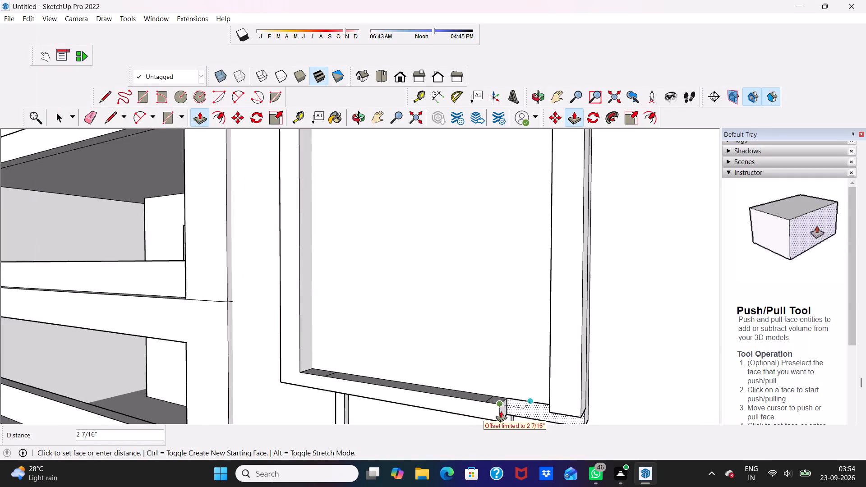
scroll(501, 411, "up", 2)
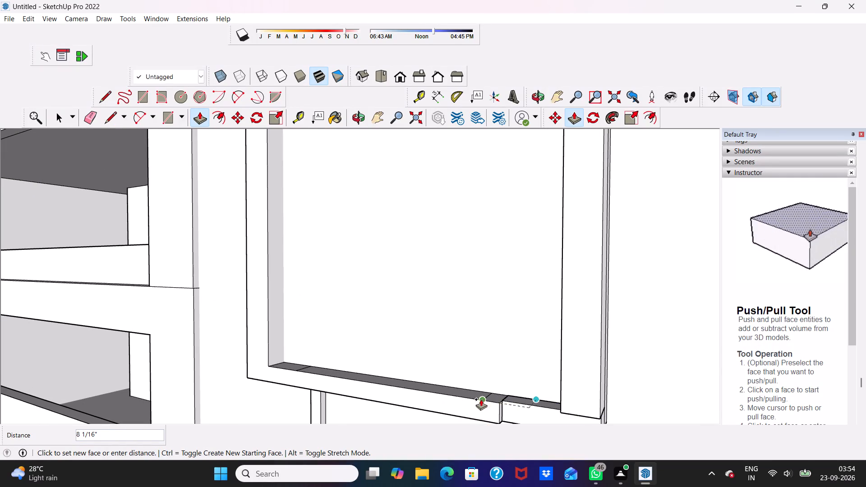
scroll(488, 404, "up", 8)
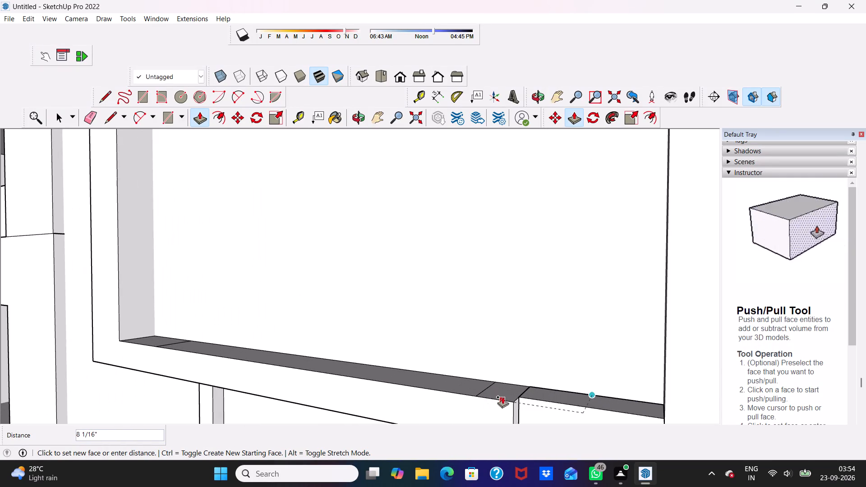
scroll(502, 397, "up", 3)
scroll(525, 381, "down", 12)
scroll(525, 395, "up", 2)
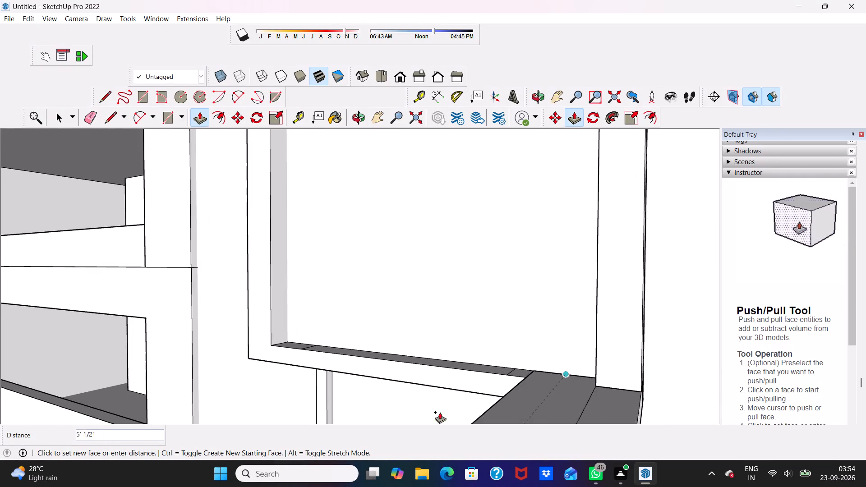
scroll(461, 378, "up", 2)
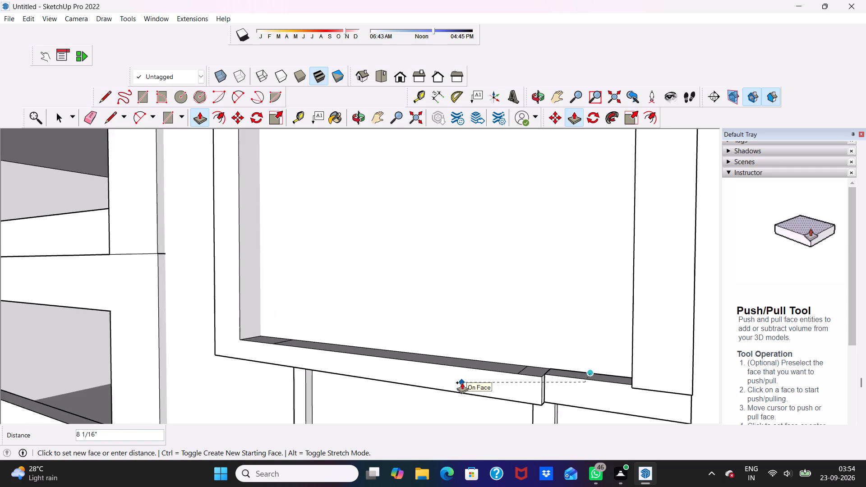
scroll(462, 382, "up", 1)
scroll(470, 364, "down", 5)
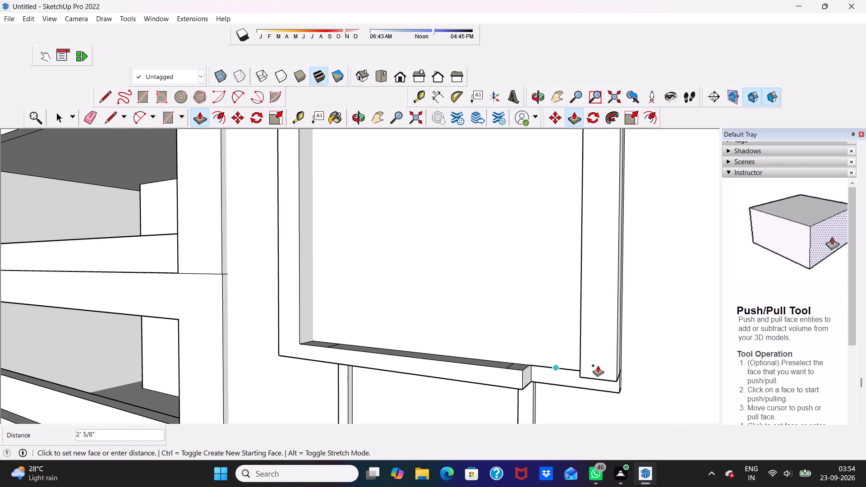
scroll(547, 385, "up", 2)
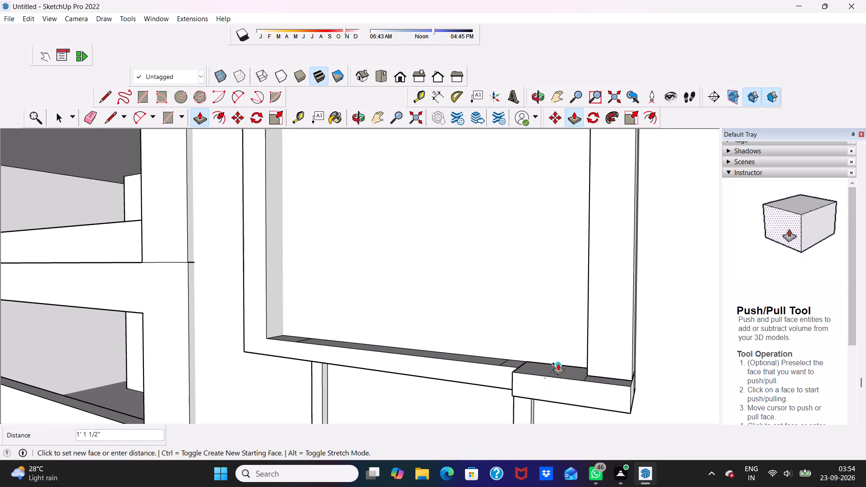
scroll(563, 360, "down", 1)
scroll(567, 368, "up", 3)
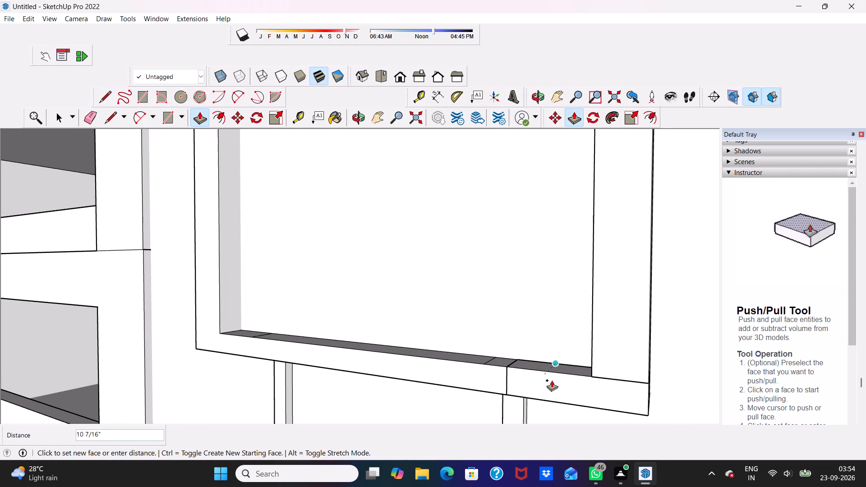
key("6")
key("shift+quotedbl")
key("Return")
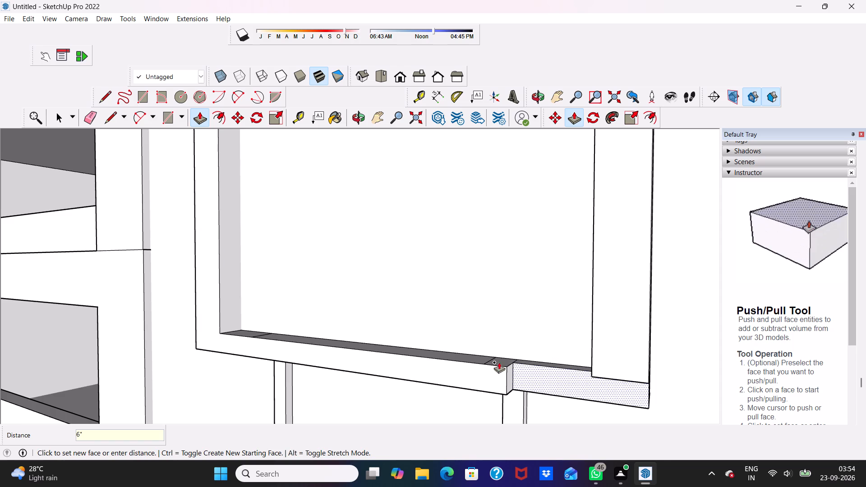
Push/Pull the same bottom rail segment outward another 4 1/2", flush with the rest of the rail.
scroll(521, 390, "up", 2)
left_click(525, 375)
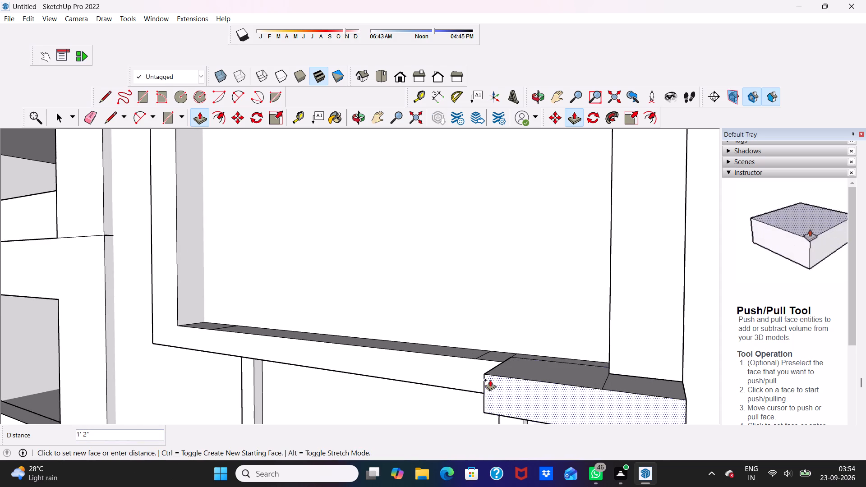
scroll(489, 376, "up", 6)
left_click(495, 358)
Erase the leftover cross and lengthwise edges on the bottom rail's top surface near the right upright.
scroll(508, 352, "down", 3)
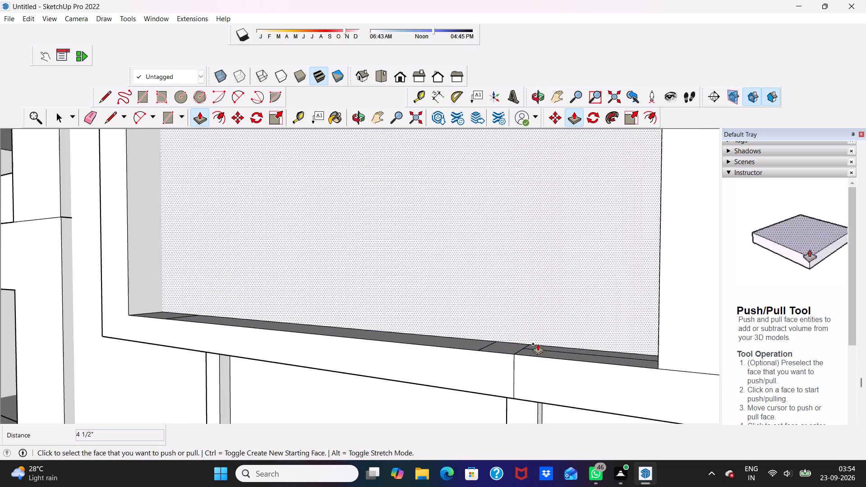
middle_click_drag(538, 344, 616, 374)
key("space")
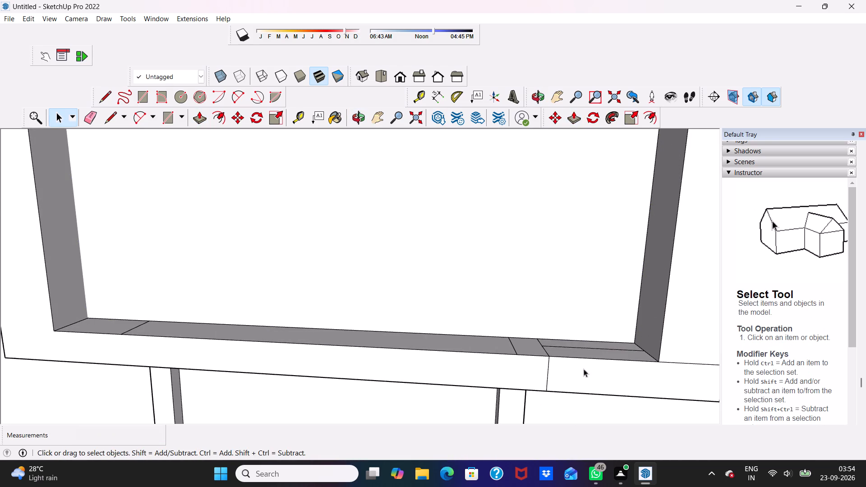
left_click_drag(89, 115, 94, 122)
scroll(520, 303, "up", 3)
left_click_drag(506, 358, 562, 359)
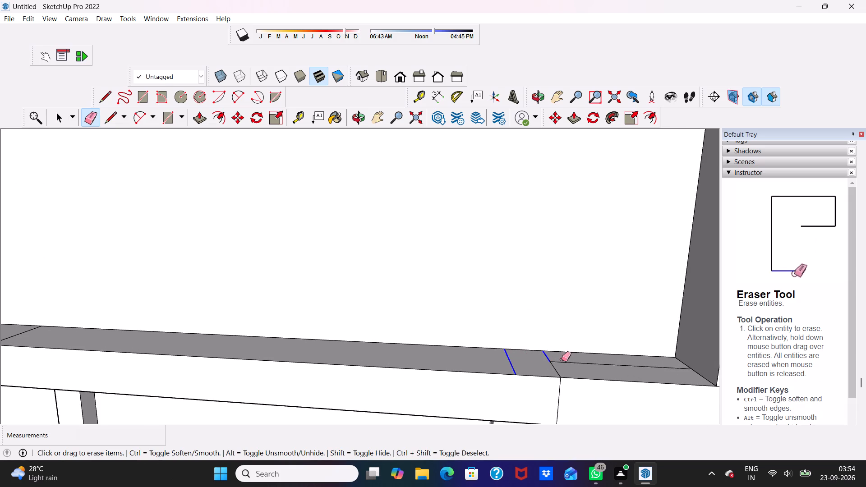
left_click_drag(562, 359, 588, 365)
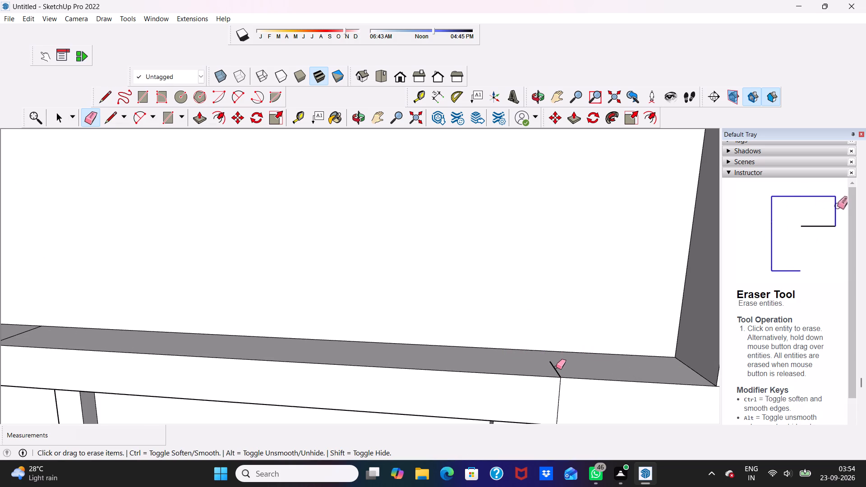
left_click(556, 367)
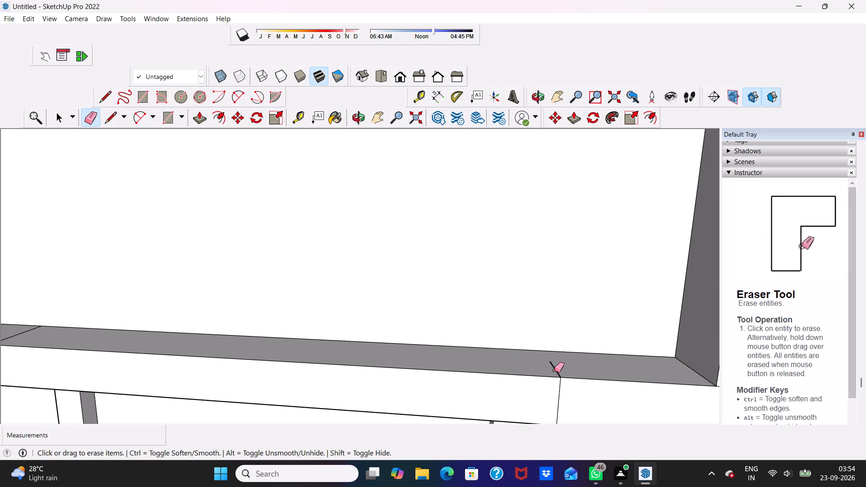
left_click(555, 370)
Erase the vertical seam across the bottom rail's front face near the right upright.
scroll(538, 317, "down", 10)
middle_click_drag(527, 331, 505, 224)
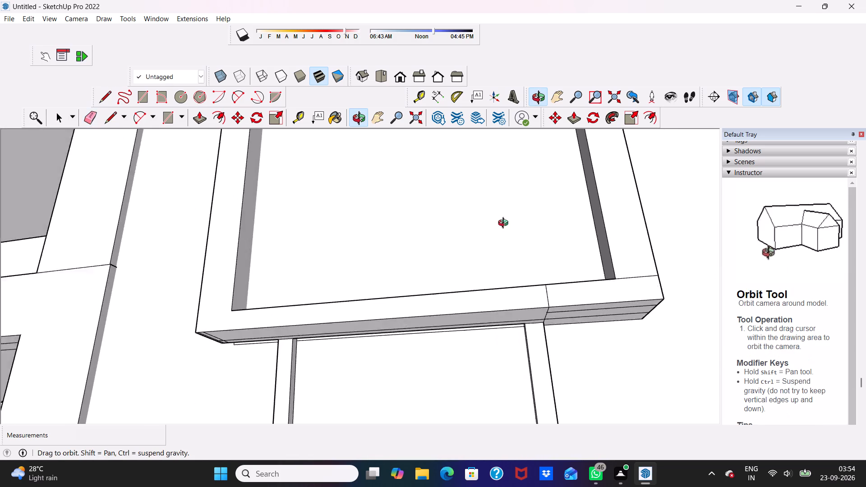
middle_click_drag(505, 224, 499, 208)
scroll(574, 288, "up", 3)
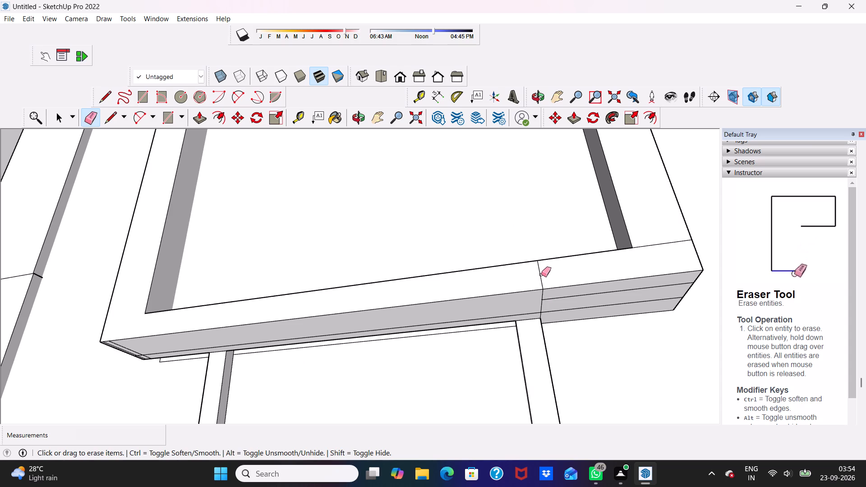
left_click(539, 276)
left_click(540, 276)
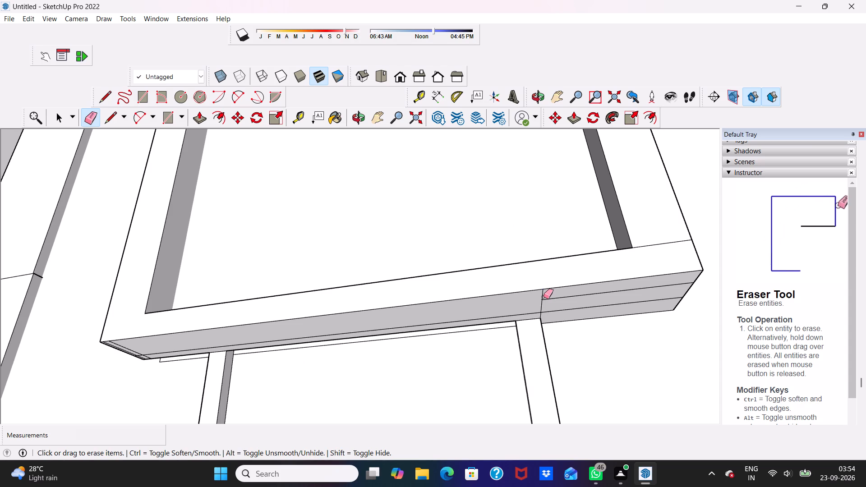
Erase the leftover cross and lengthwise edges on the bottom rail's underside toward the right upright.
left_click_drag(541, 298, 568, 310)
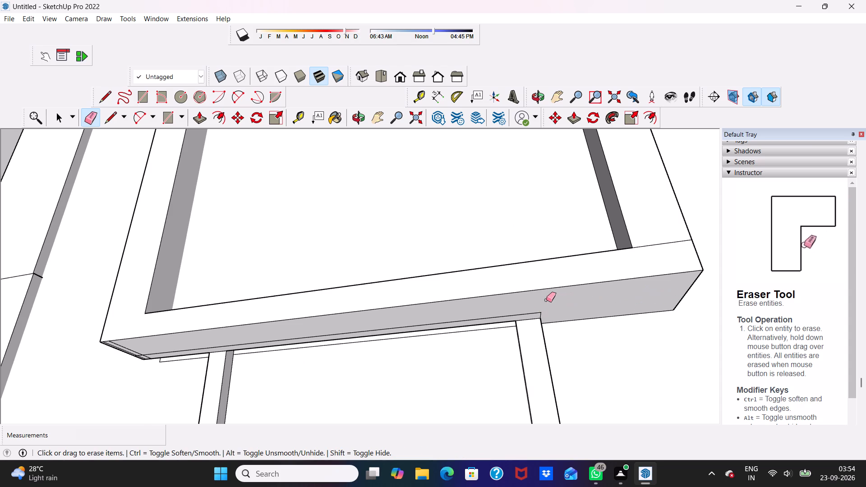
scroll(522, 322, "up", 5)
left_click_drag(499, 314, 500, 320)
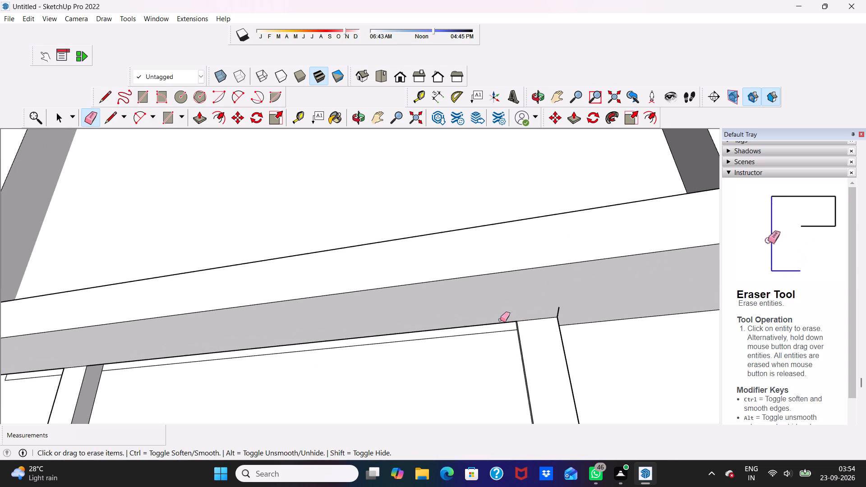
scroll(475, 301, "down", 1)
left_click(549, 309)
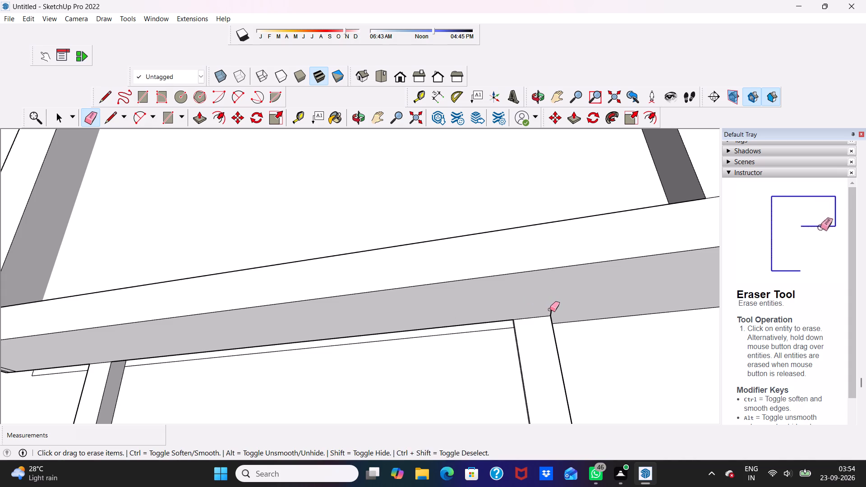
Erase the small leftover edges on the bottom rail's underside at its left end.
scroll(348, 308, "down", 4)
middle_click_drag(280, 348, 319, 309)
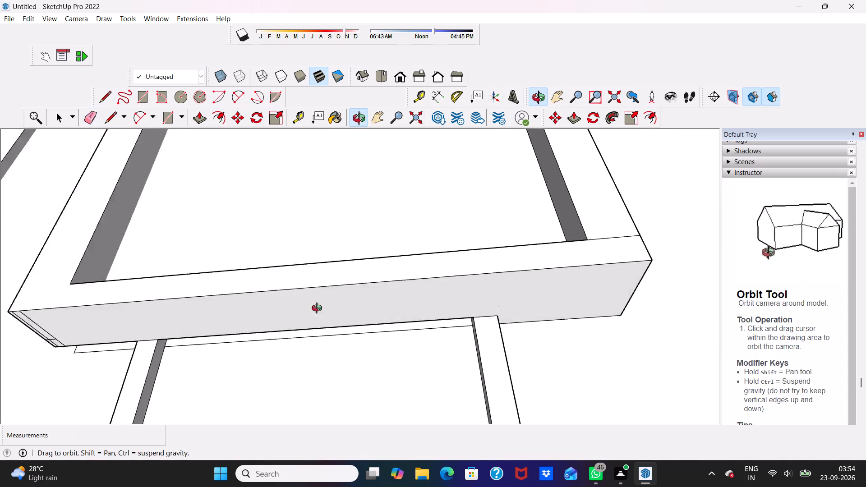
middle_click_drag(319, 309, 410, 308)
scroll(342, 270, "down", 8)
scroll(228, 266, "up", 4)
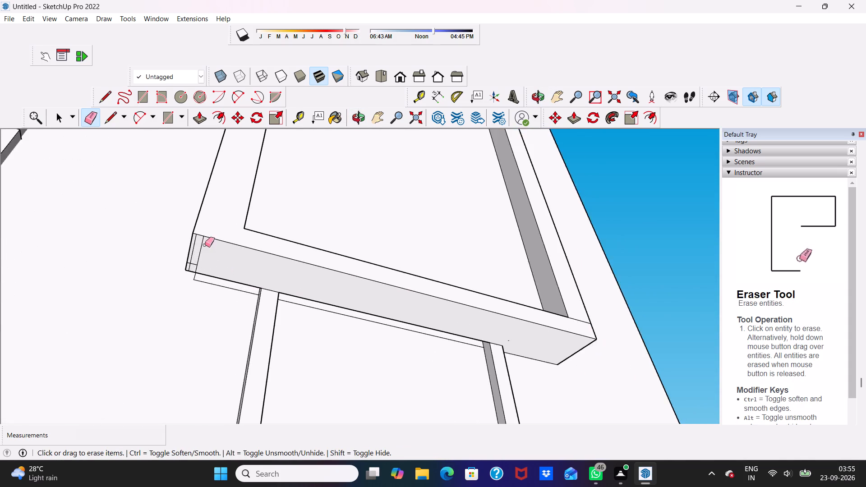
scroll(205, 245, "up", 1)
scroll(205, 245, "down", 2)
scroll(205, 245, "up", 3)
left_click_drag(186, 255, 211, 260)
scroll(198, 279, "up", 3)
left_click_drag(193, 269, 192, 275)
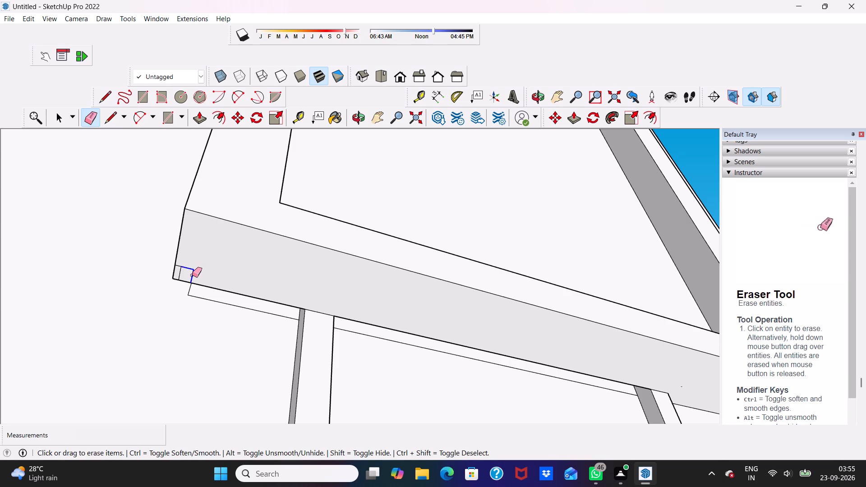
left_click_drag(192, 275, 183, 273)
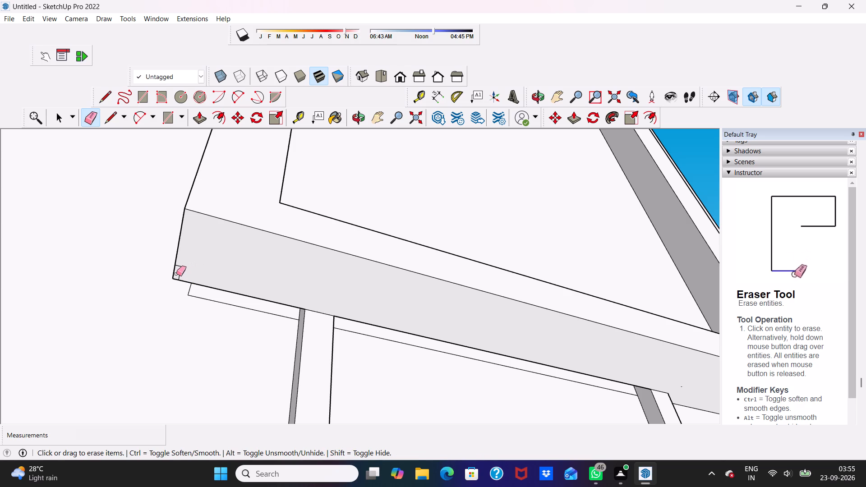
left_click(180, 272)
left_click(180, 267)
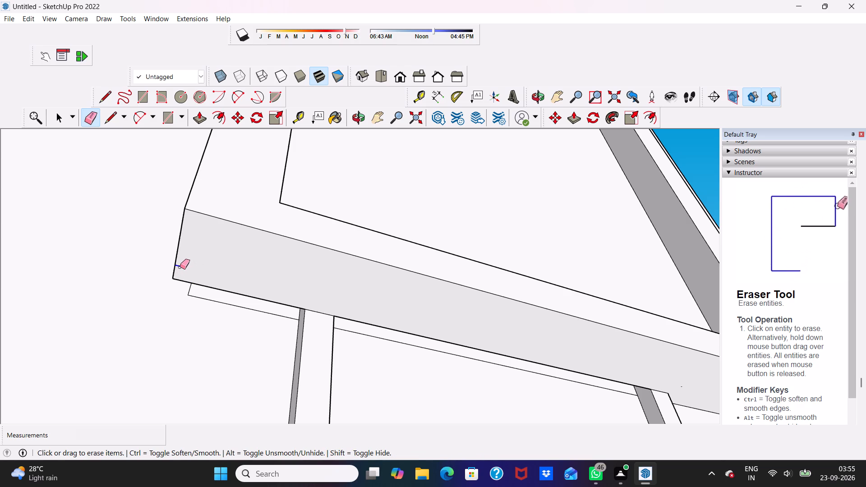
Erase the thin leftover horizontal lines and the short stub on the panel face just below the bottom rail.
left_click_drag(219, 299, 219, 303)
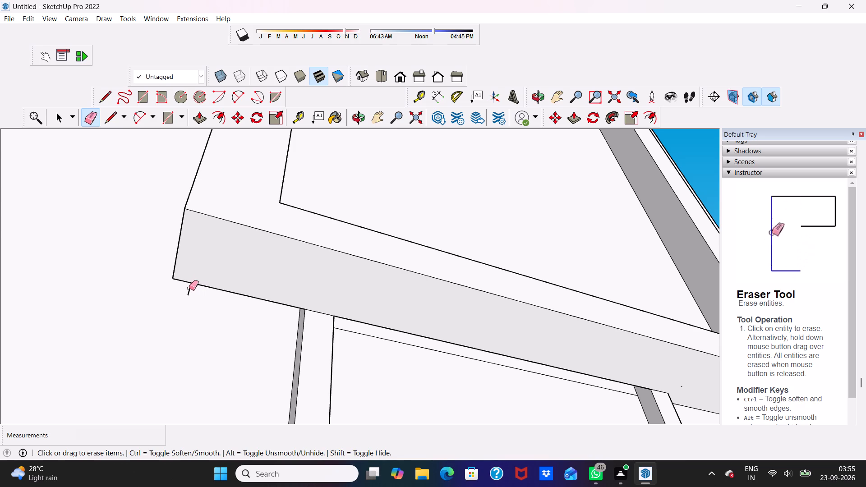
left_click(189, 288)
scroll(361, 319, "up", 3)
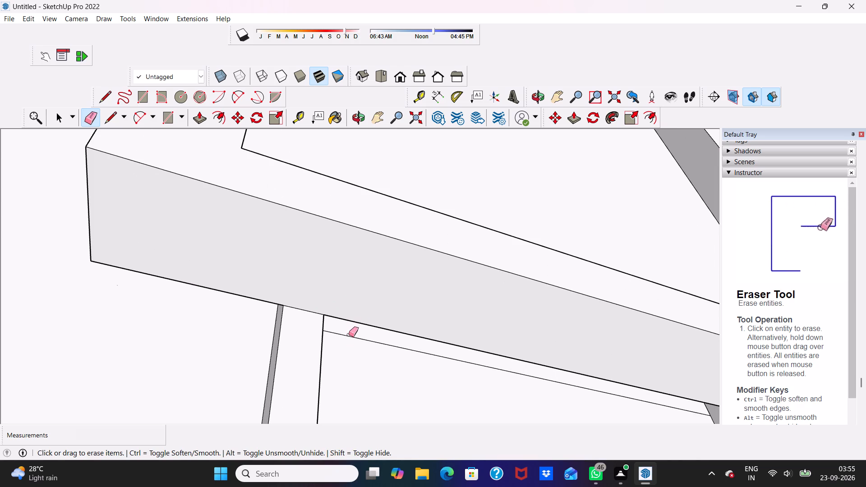
left_click(349, 336)
Erase the short seam between the top bar and the right upright on the frame's front face.
scroll(342, 318, "down", 9)
scroll(605, 328, "down", 2)
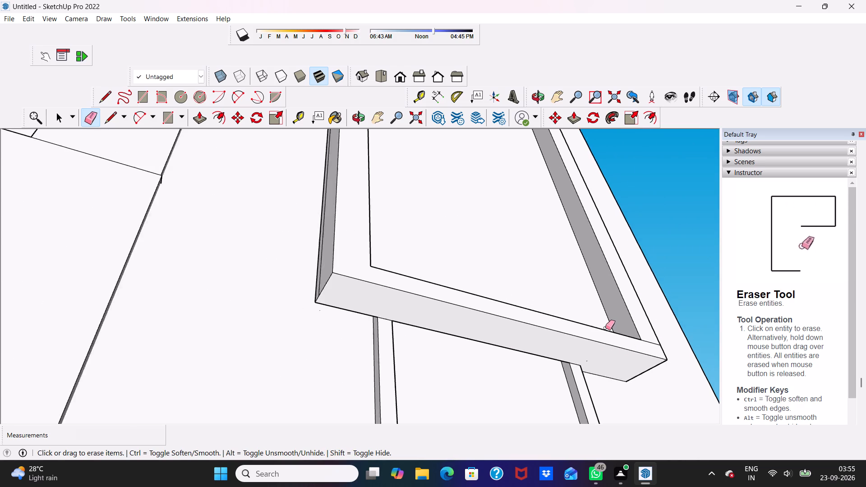
scroll(605, 328, "down", 1)
middle_click_drag(605, 328, 496, 435)
middle_click(493, 435)
scroll(423, 352, "down", 12)
scroll(455, 303, "down", 1)
middle_click_drag(455, 302, 475, 363)
scroll(484, 247, "up", 8)
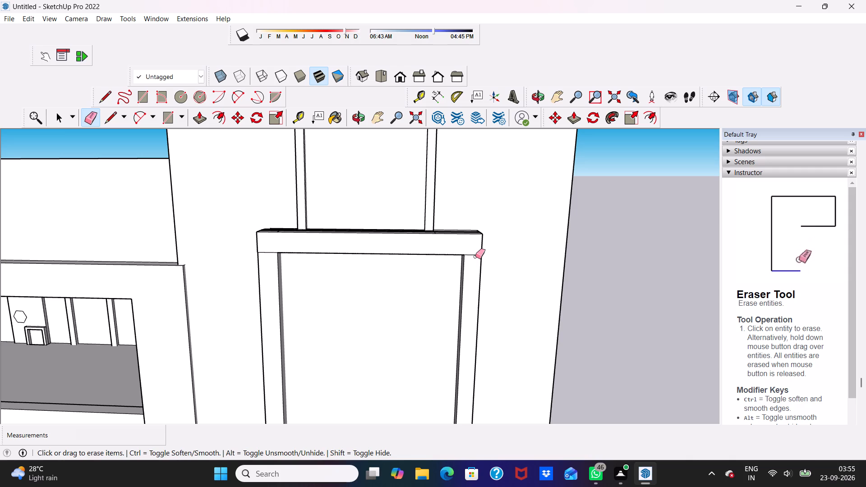
left_click(474, 254)
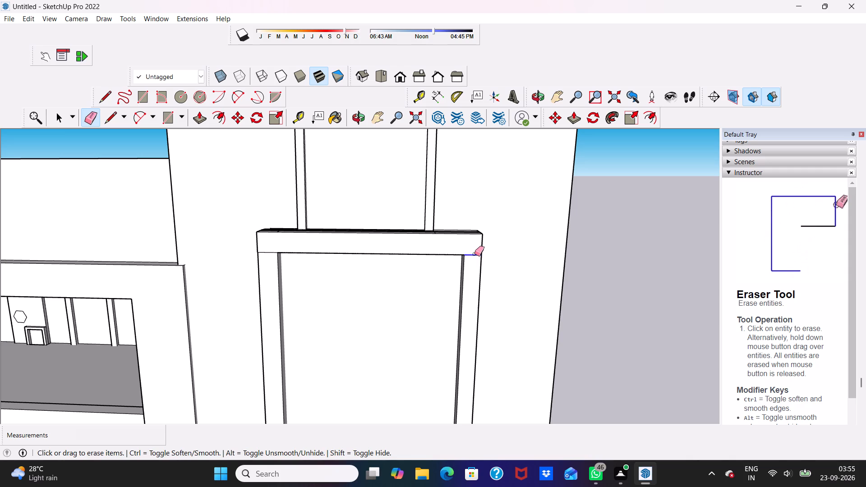
middle_click_drag(368, 270, 259, 197)
scroll(264, 194, "up", 4)
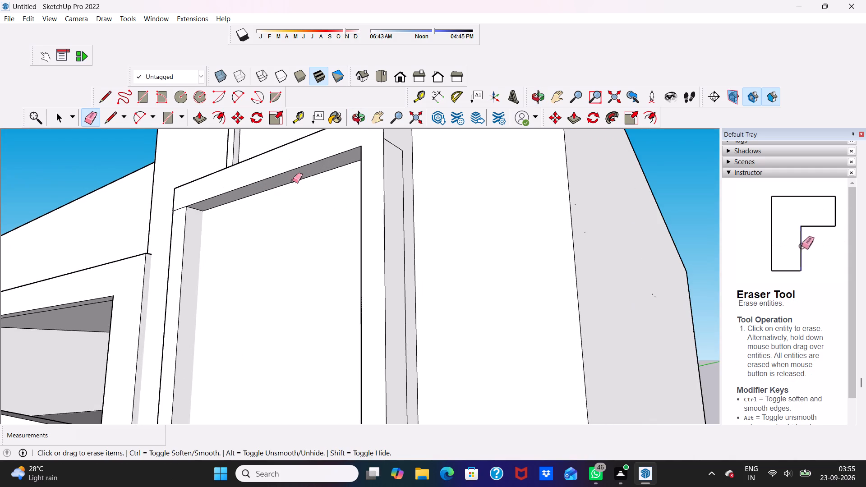
Erase the slanted seam and the long lengthwise edge on the outer side of the right upright.
scroll(363, 161, "up", 2)
left_click(400, 144)
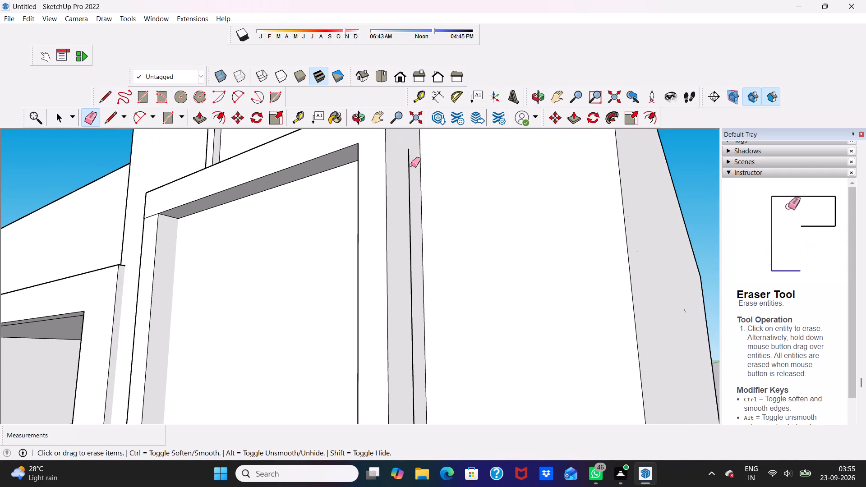
left_click(407, 173)
left_click(409, 172)
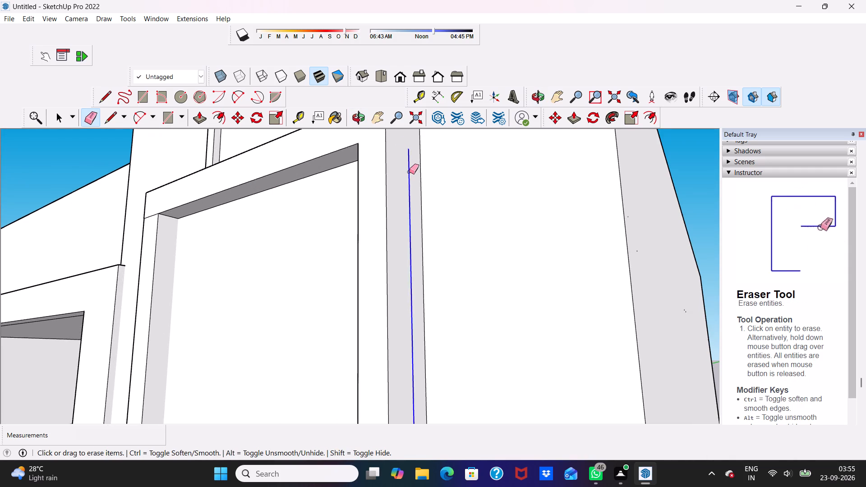
Erase the short leftover edges at the bottom end of the right upright's outer side, where it meets the bottom rail.
scroll(409, 172, "down", 16)
scroll(424, 281, "up", 8)
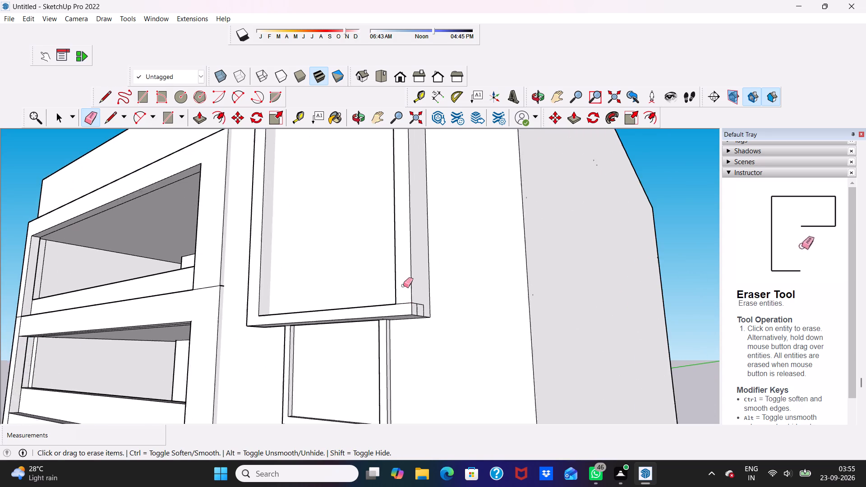
scroll(403, 285, "up", 1)
left_click(405, 303)
left_click_drag(425, 299, 421, 308)
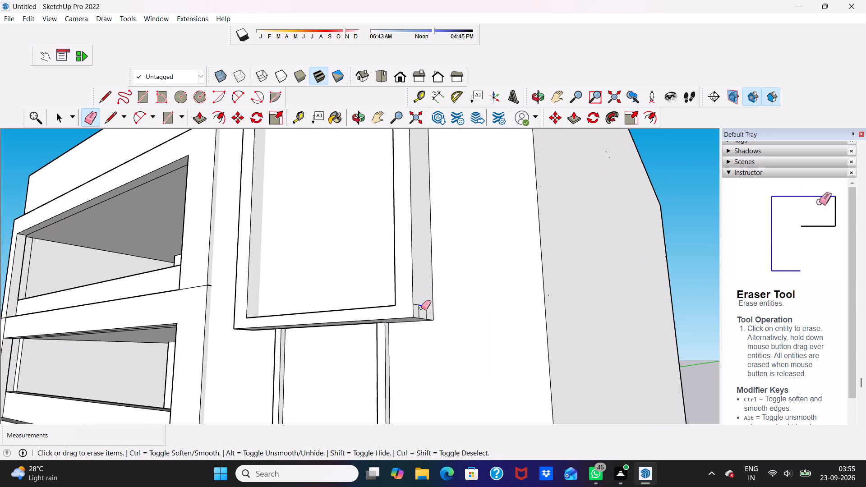
left_click_drag(421, 308, 419, 314)
left_click(417, 305)
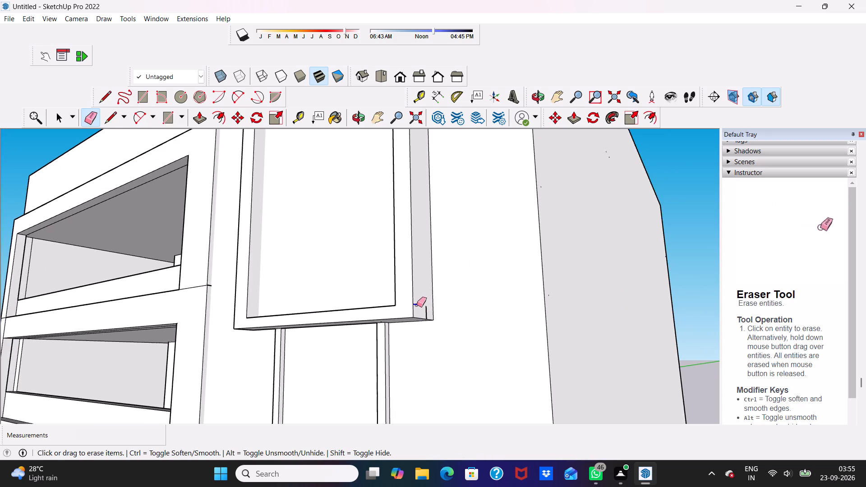
left_click(428, 311)
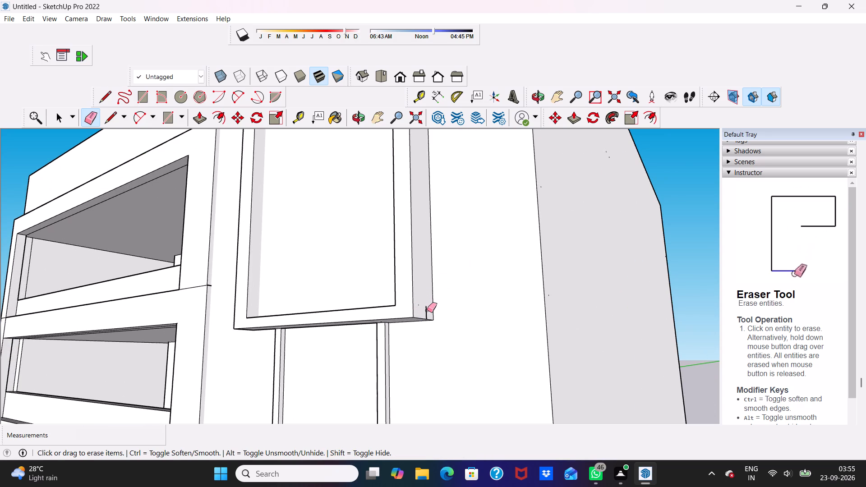
left_click(427, 310)
Erase the short seam and remaining stub between the top bar and the left upright on the frame's front face.
scroll(374, 290, "down", 3)
scroll(318, 269, "down", 5)
middle_click_drag(306, 259, 419, 304)
scroll(362, 200, "up", 2)
scroll(373, 160, "up", 9)
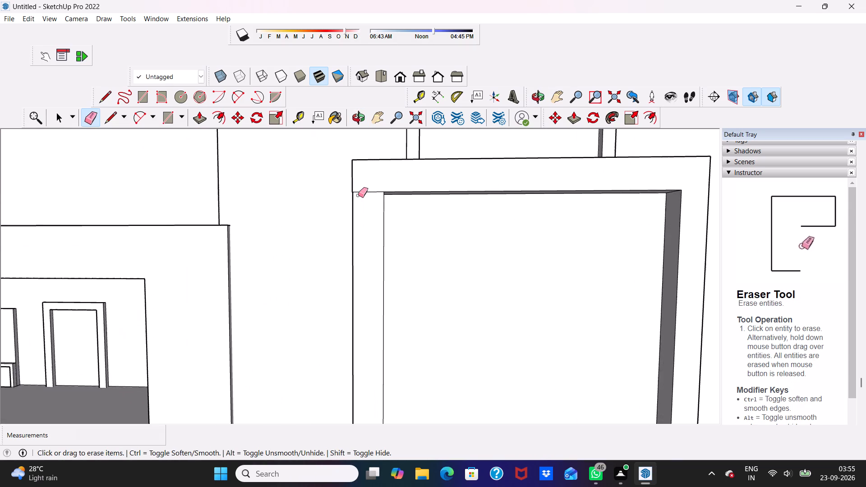
left_click(360, 191)
scroll(360, 191, "down", 4)
middle_click_drag(368, 197, 332, 209)
scroll(345, 200, "up", 13)
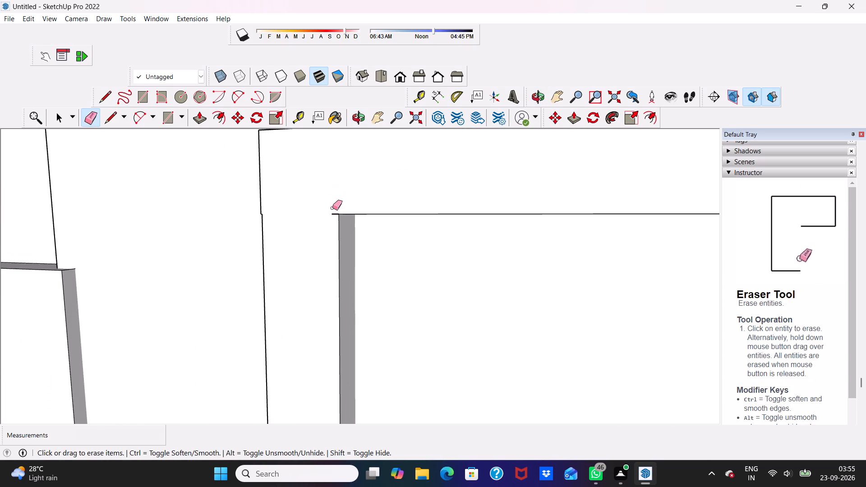
left_click(334, 213)
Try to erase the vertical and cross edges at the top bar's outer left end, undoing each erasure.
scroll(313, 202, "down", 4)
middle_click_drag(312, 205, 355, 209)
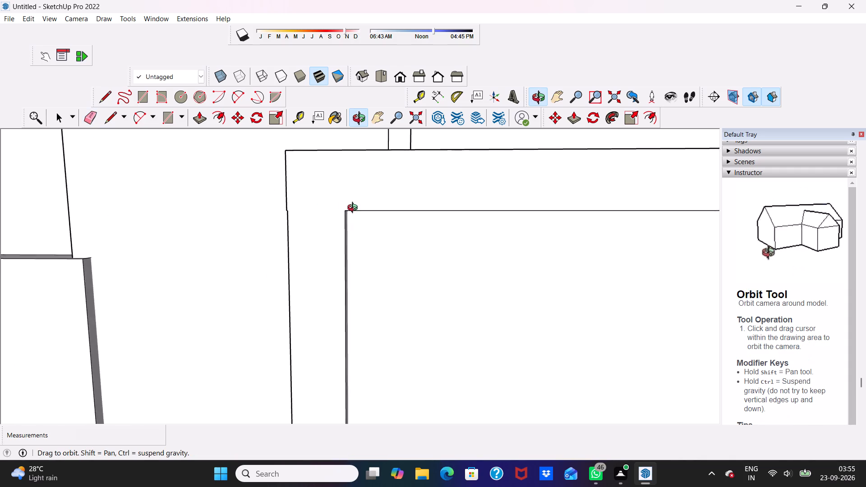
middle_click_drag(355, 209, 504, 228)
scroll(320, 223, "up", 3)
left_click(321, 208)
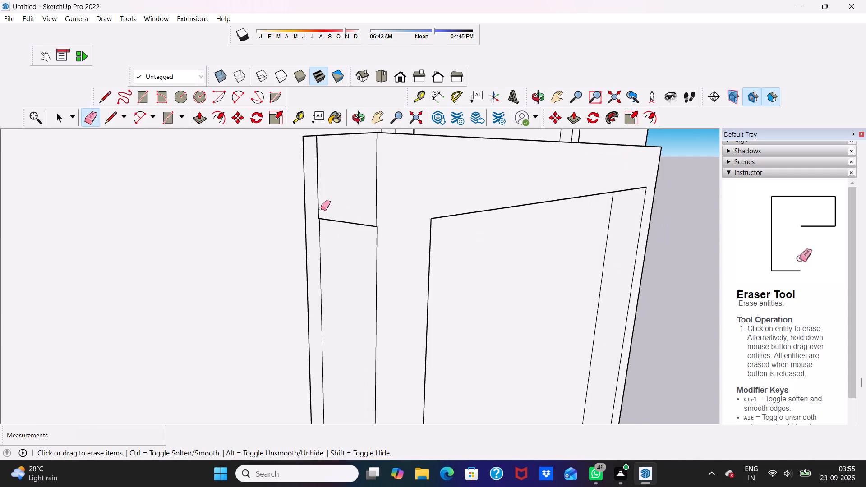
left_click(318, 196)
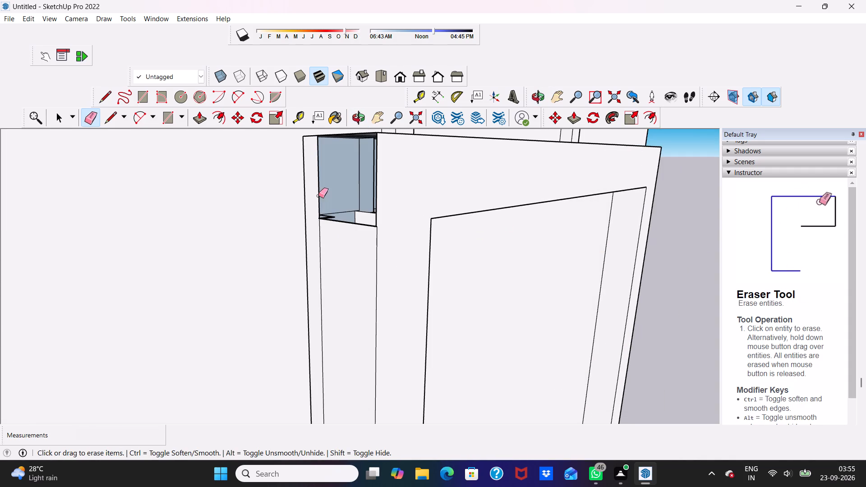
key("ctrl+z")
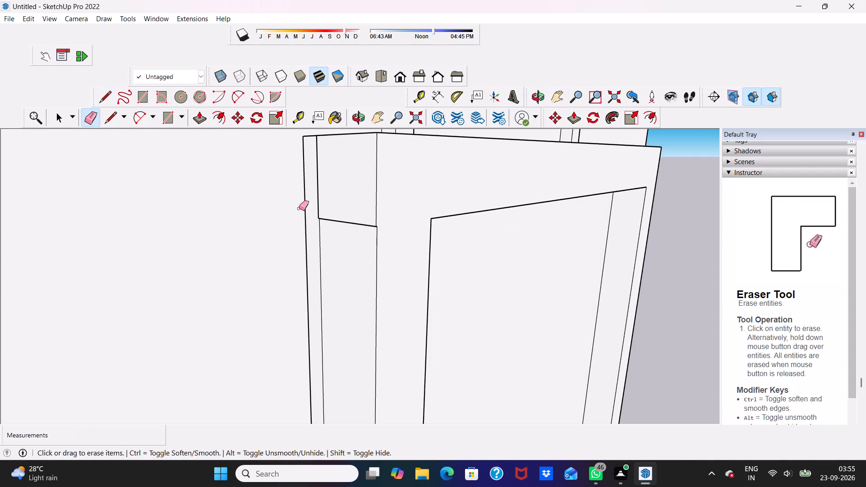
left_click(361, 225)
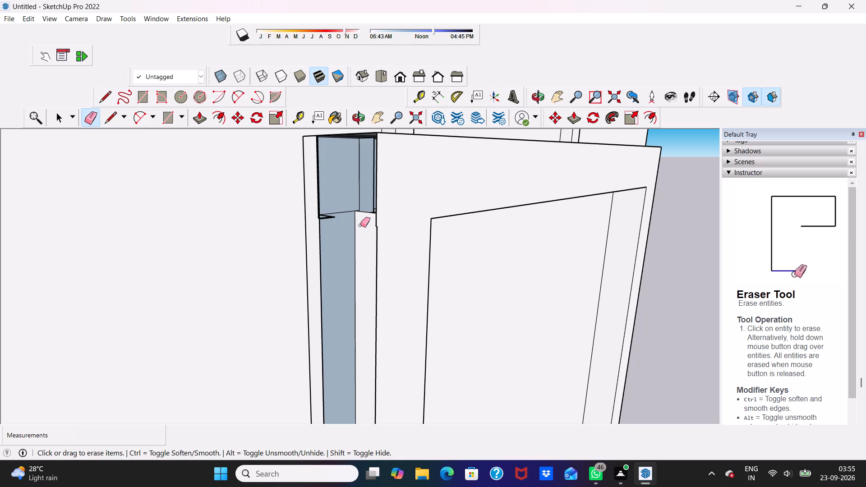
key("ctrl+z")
Erase the lengthwise edge on the left upright's outer side, just below the top bar.
scroll(351, 230, "up", 1)
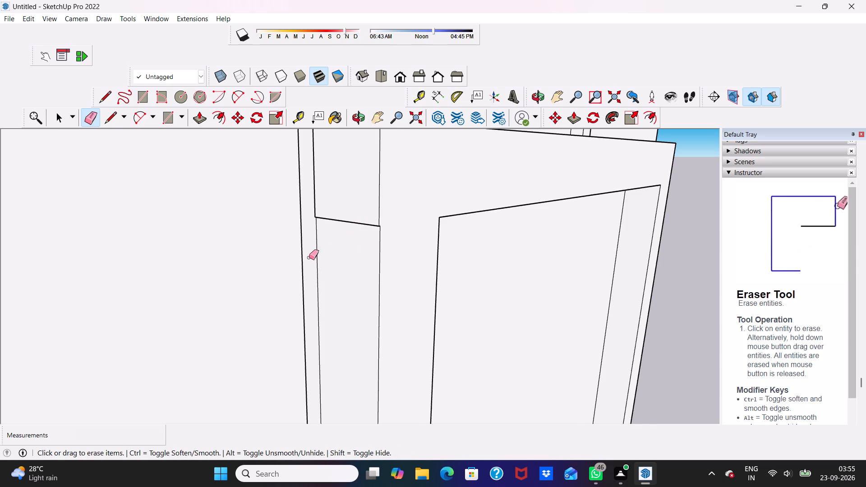
left_click(319, 258)
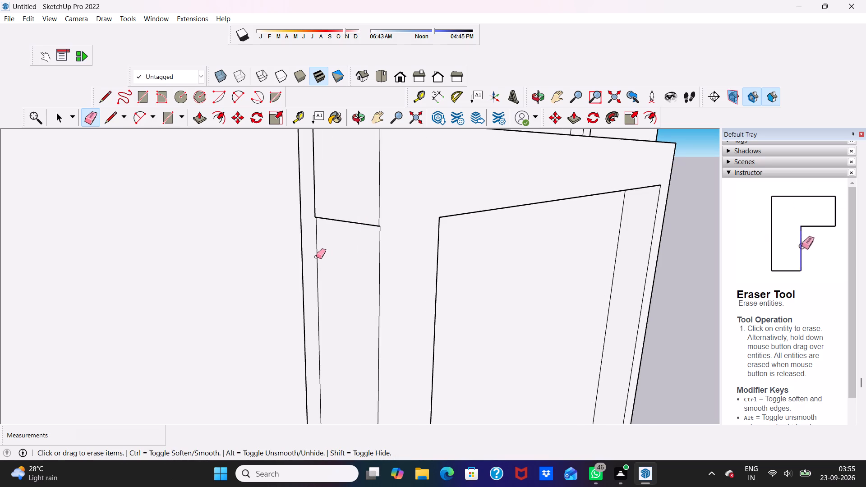
left_click(316, 257)
Erase the lengthwise lines on the middle and left end of the top bar's upper face, plus the left cross seam.
scroll(316, 257, "down", 8)
scroll(336, 228, "up", 1)
scroll(340, 229, "down", 7)
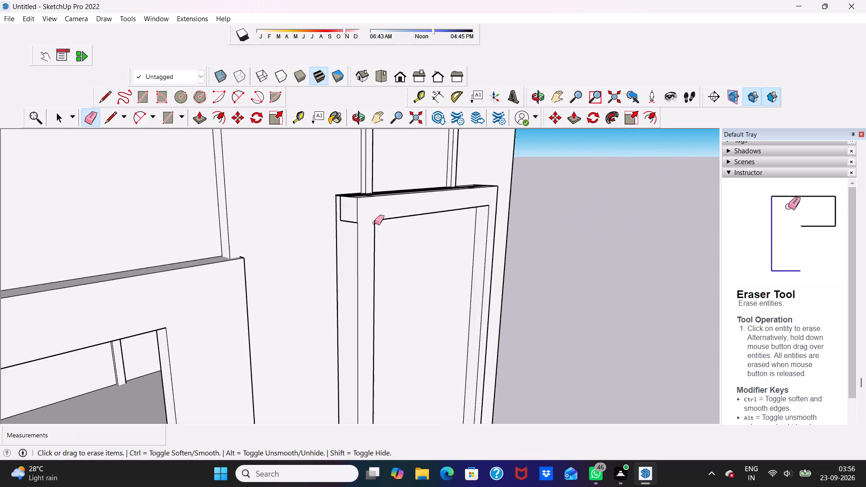
scroll(374, 223, "down", 5)
middle_click_drag(372, 230, 312, 340)
scroll(366, 252, "up", 4)
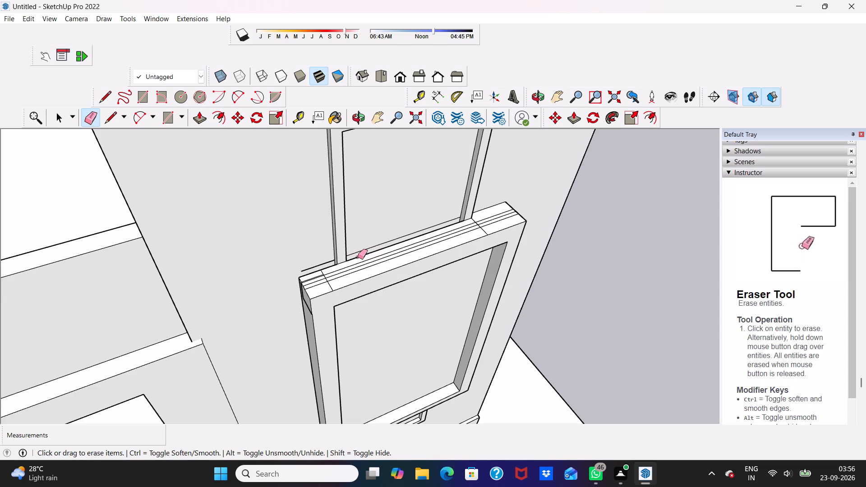
left_click_drag(352, 266, 359, 285)
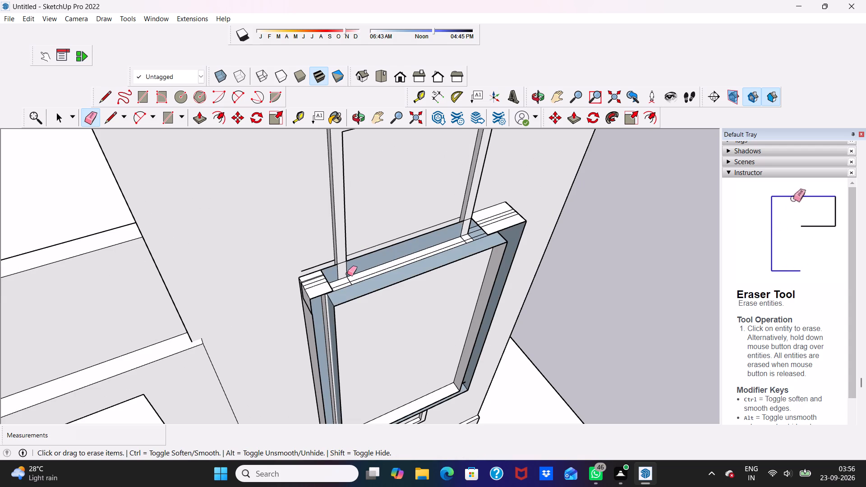
key("ctrl+z")
scroll(346, 272, "up", 3)
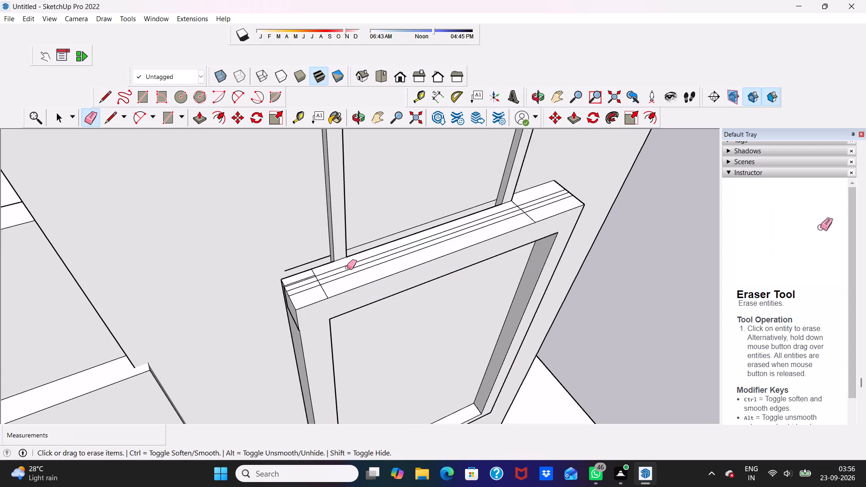
left_click_drag(348, 265, 349, 275)
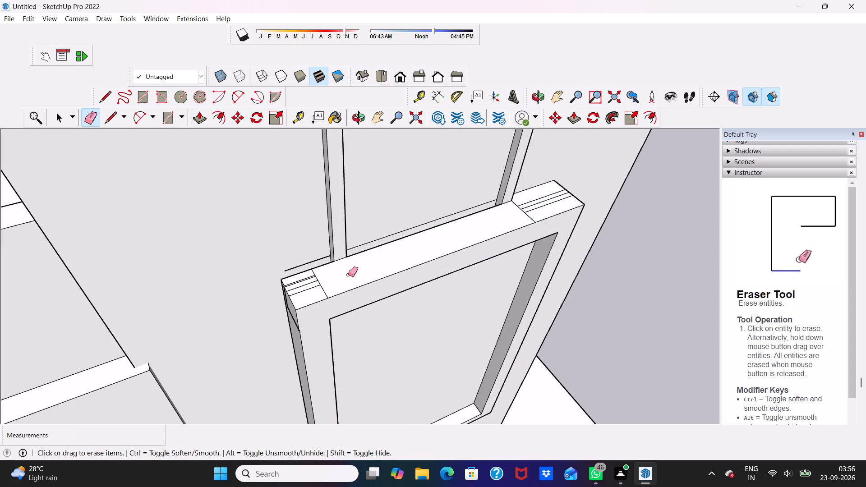
left_click_drag(300, 277, 305, 290)
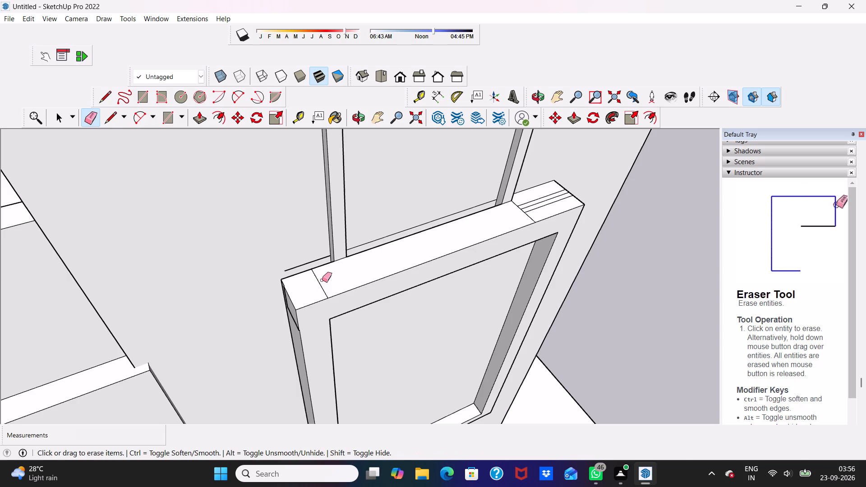
left_click(317, 284)
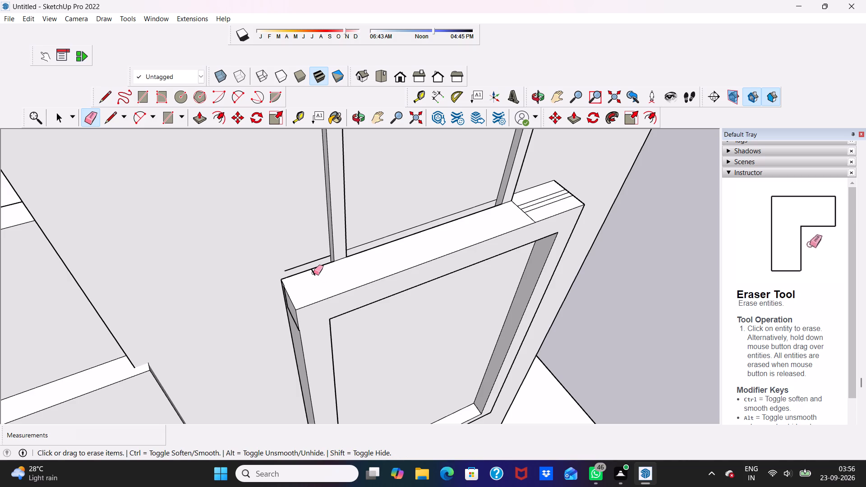
left_click(313, 273)
Erase the lengthwise lines and the cross seam at the right end of the top bar's upper face.
left_click_drag(549, 191, 551, 199)
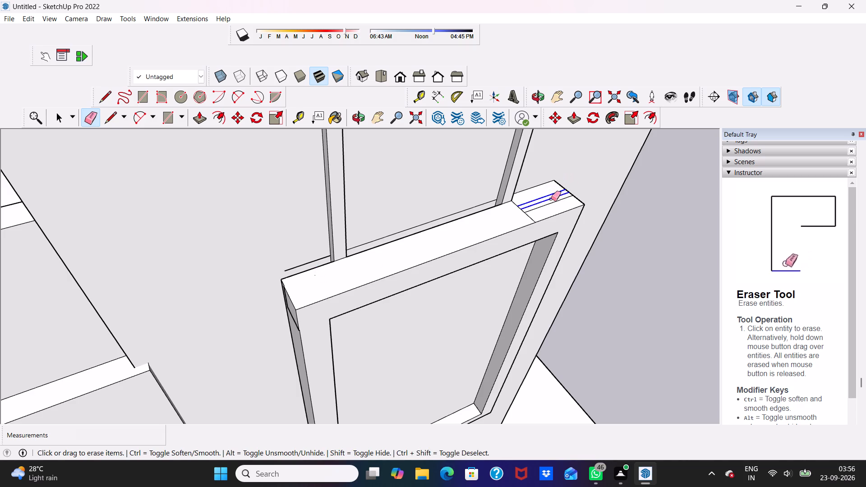
left_click_drag(551, 199, 552, 201)
left_click(553, 202)
left_click(530, 218)
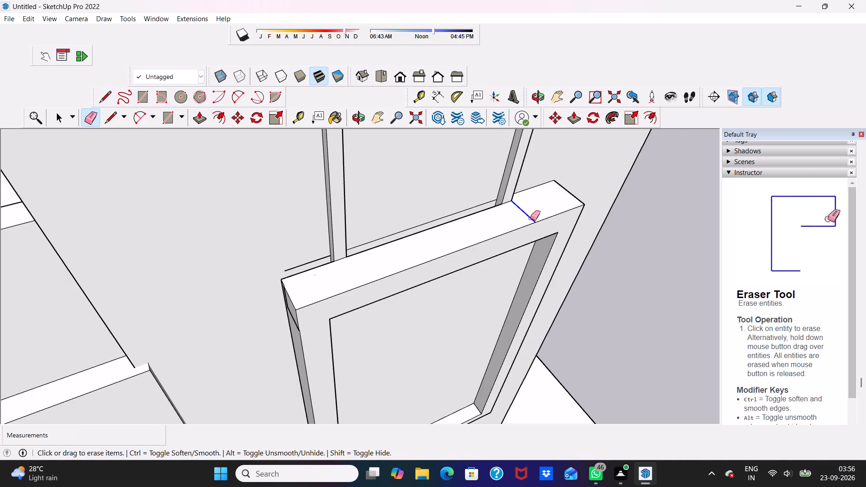
Erase the thin leftover lines on the panel face just behind the frame's top bar.
scroll(468, 215, "up", 3)
left_click(461, 209)
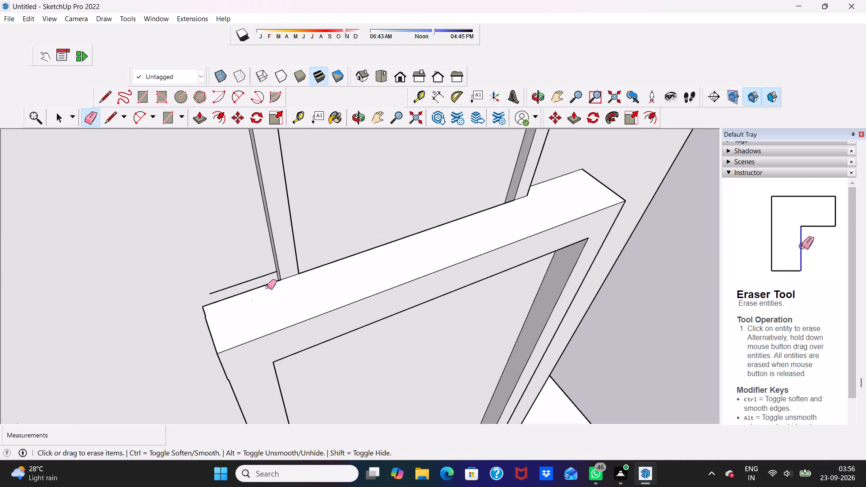
left_click(261, 276)
Erase the short cross seam on the bottom rail's upper face near the left upright.
scroll(362, 251, "down", 3)
middle_click_drag(378, 242, 251, 272)
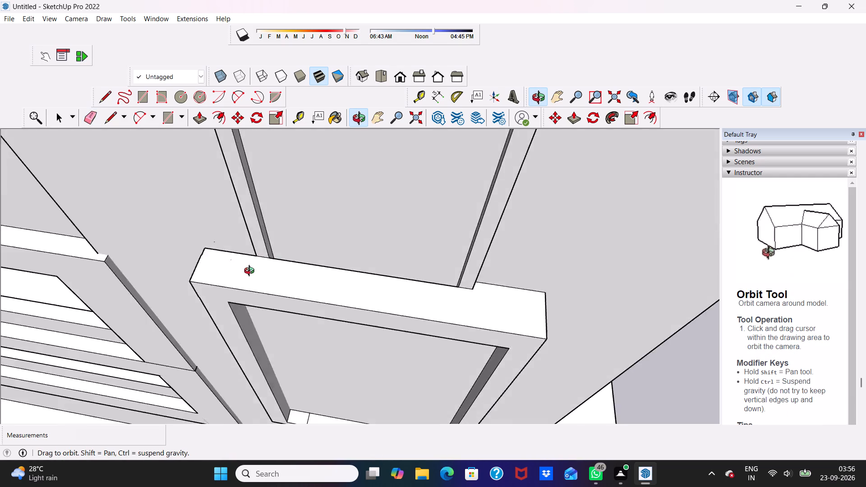
middle_click_drag(251, 272, 299, 55)
scroll(295, 143, "down", 11)
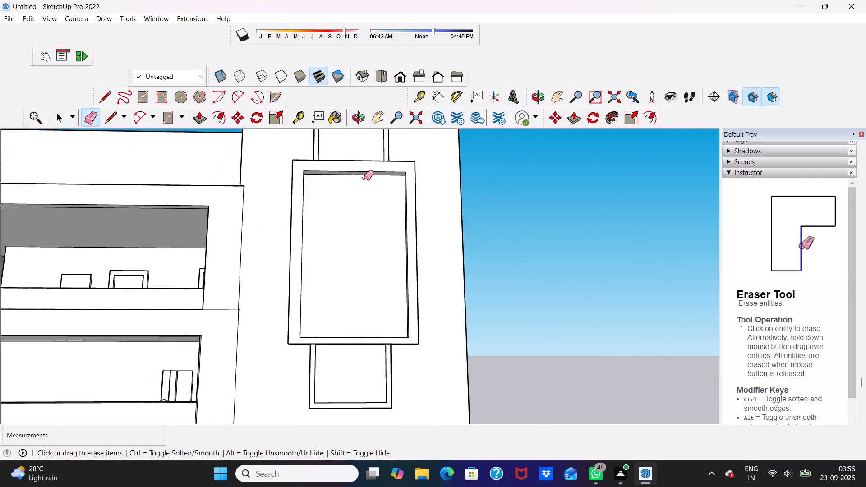
middle_click_drag(366, 185, 304, 351)
scroll(303, 355, "up", 5)
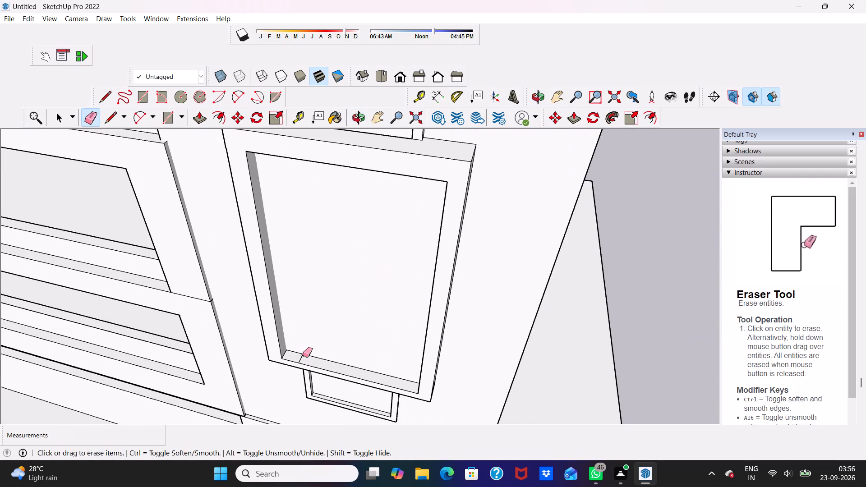
left_click(302, 356)
Examine the cleaned frame and the whole front facade from several angles, ending with the Select tool active.
scroll(323, 343, "up", 1)
middle_click_drag(326, 343, 362, 259)
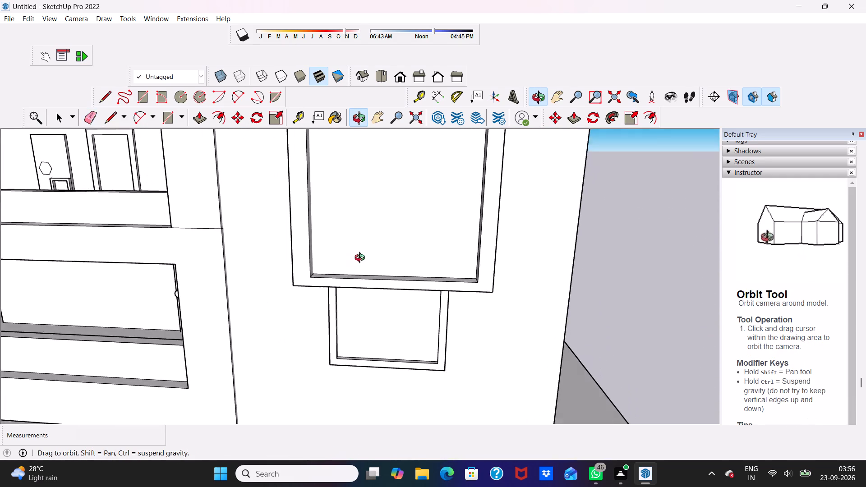
middle_click_drag(362, 259, 366, 272)
scroll(363, 255, "down", 5)
scroll(371, 280, "up", 1)
scroll(381, 286, "down", 6)
scroll(398, 240, "down", 2)
middle_click_drag(395, 226, 401, 125)
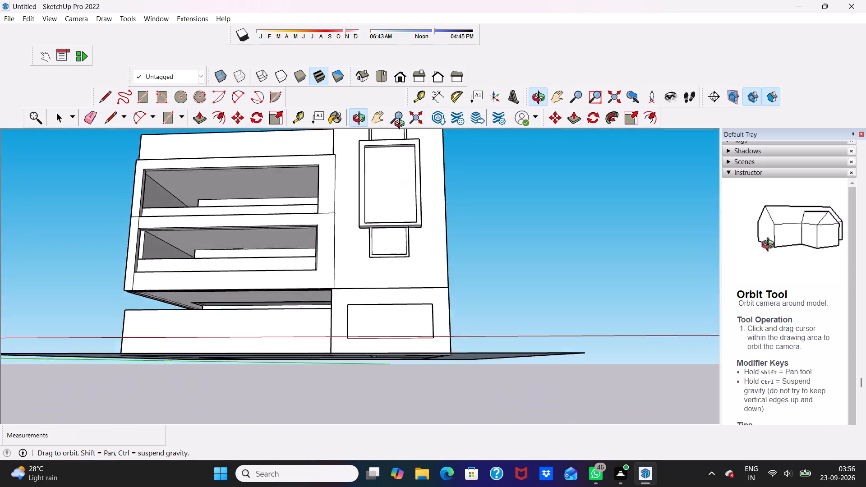
middle_click_drag(401, 125, 424, 147)
scroll(426, 154, "up", 10)
middle_click_drag(399, 156, 427, 155)
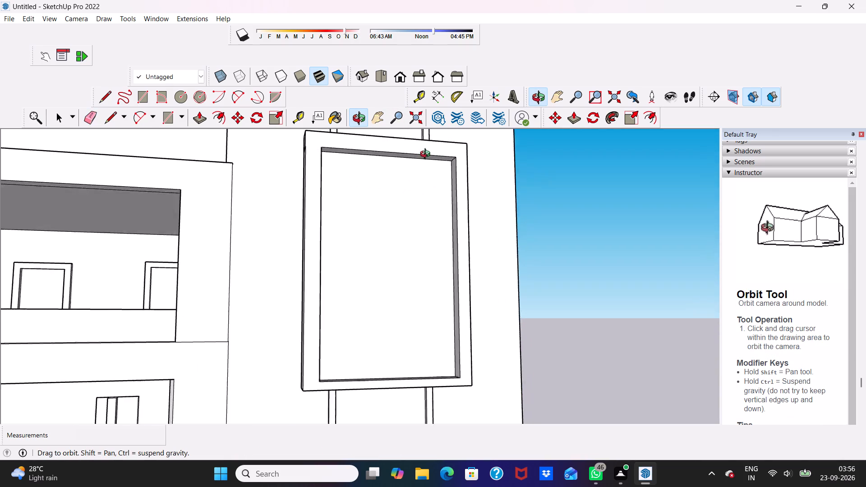
middle_click_drag(427, 155, 346, 254)
middle_click(343, 254)
scroll(391, 253, "down", 10)
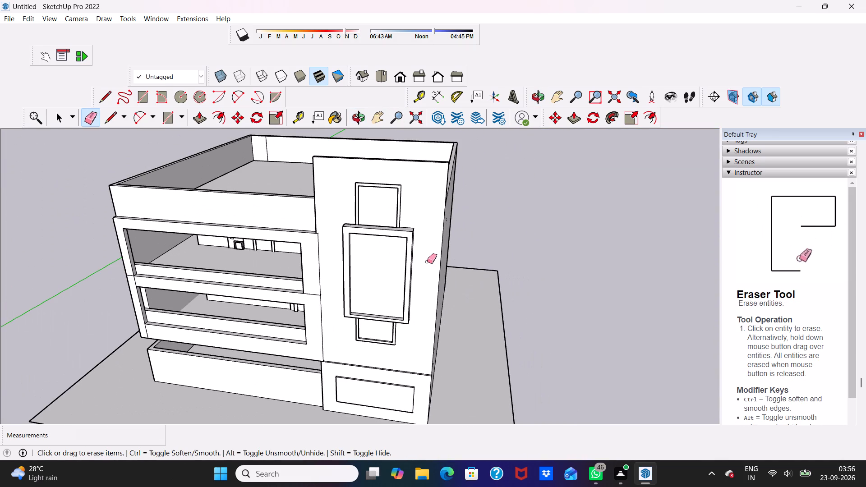
key("space")
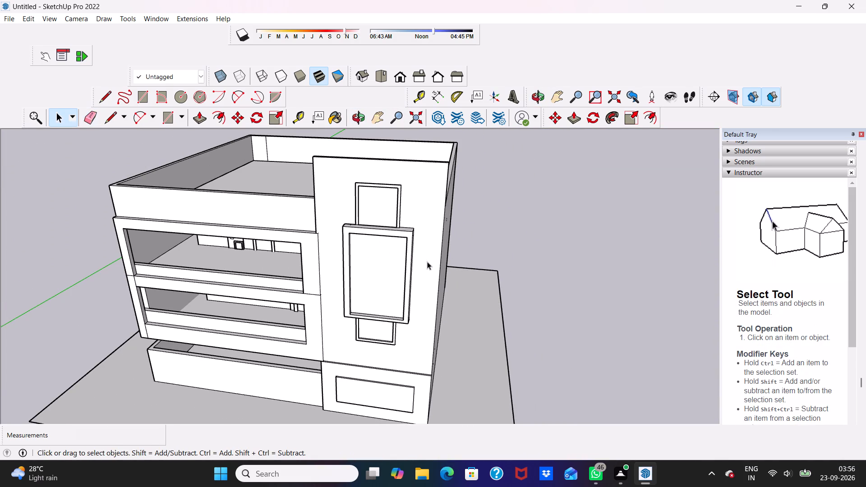